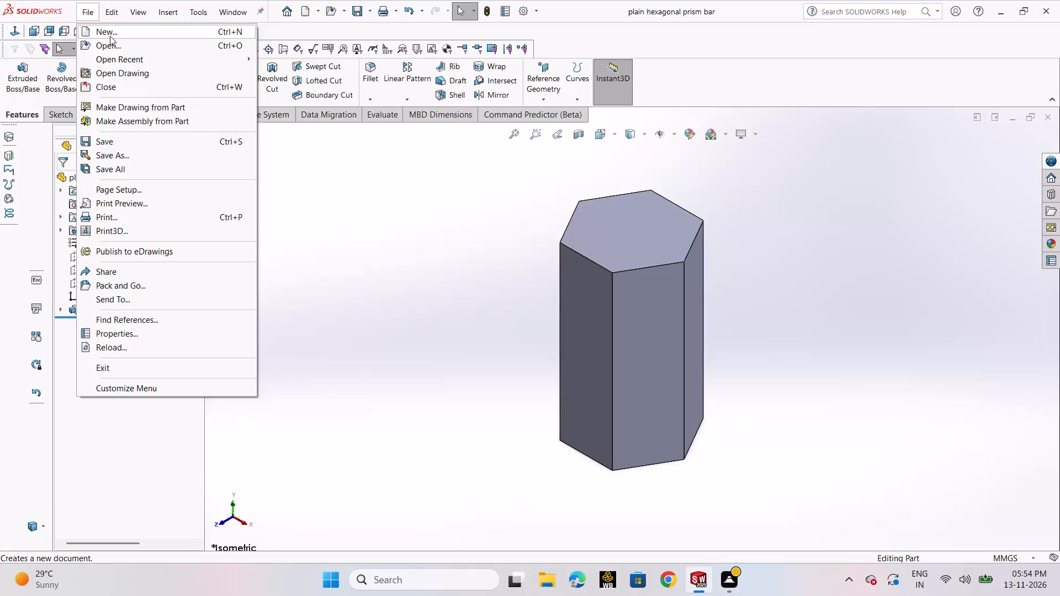
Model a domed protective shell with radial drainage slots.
Create a new part document.
click(439, 433)
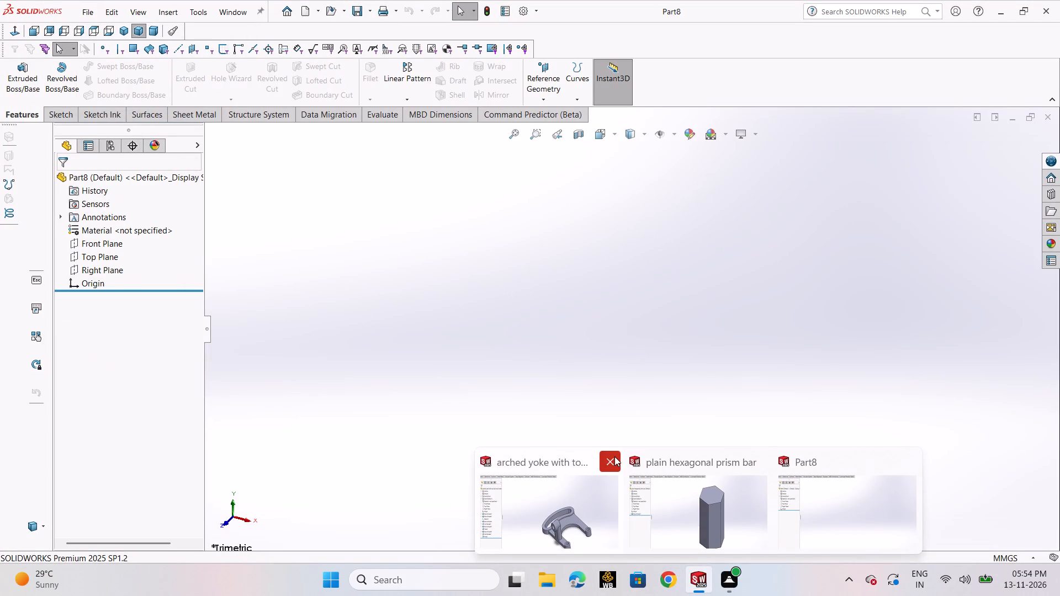
Close the arched yoke and plain hexagonal prism bar documents, keeping the new part open.
click(614, 456)
click(751, 461)
click(646, 351)
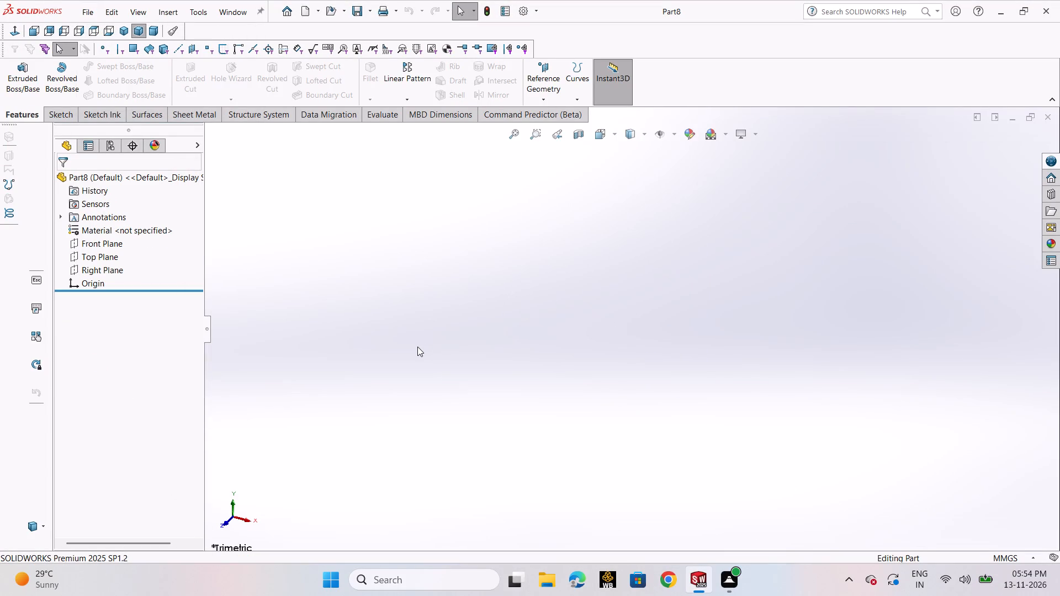
On the Top Plane, sketch connected lines from the origin: about 50 mm horizontal, a slope upward, and about 11 mm horizontal.
click(116, 259)
click(130, 242)
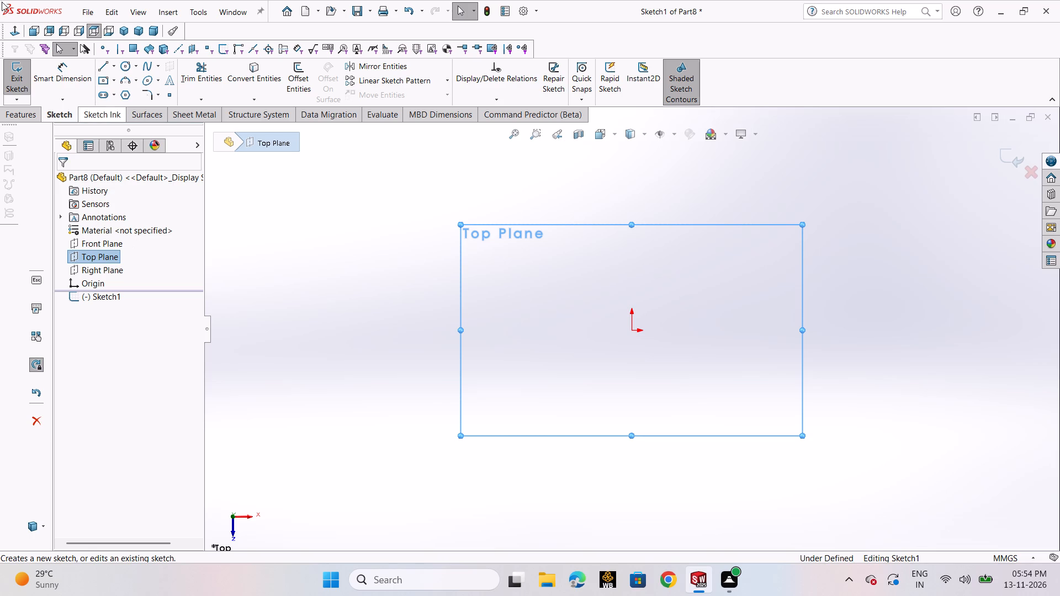
click(105, 69)
click(115, 81)
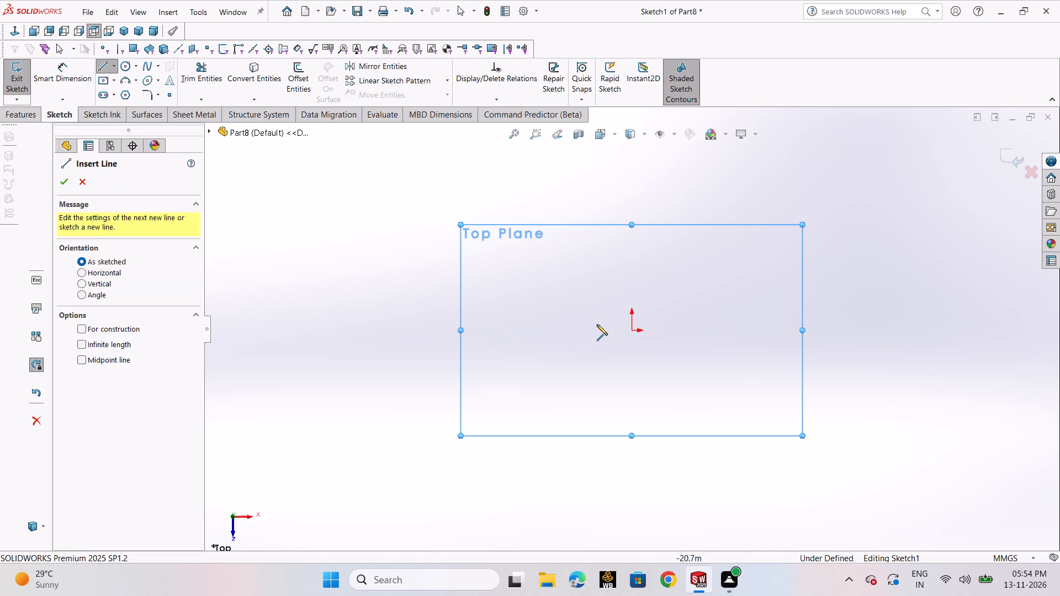
click(632, 329)
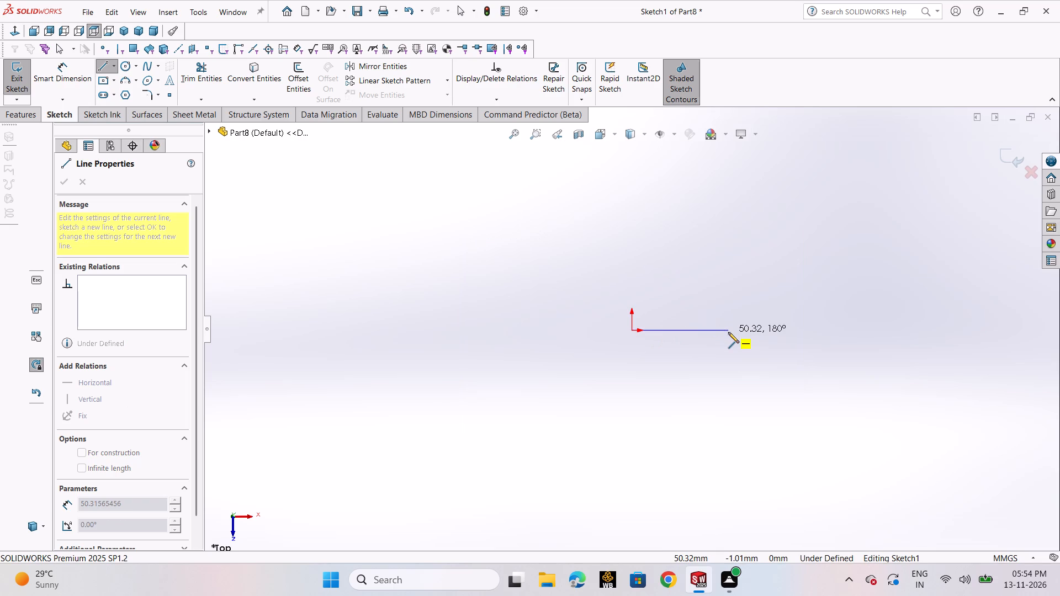
click(728, 332)
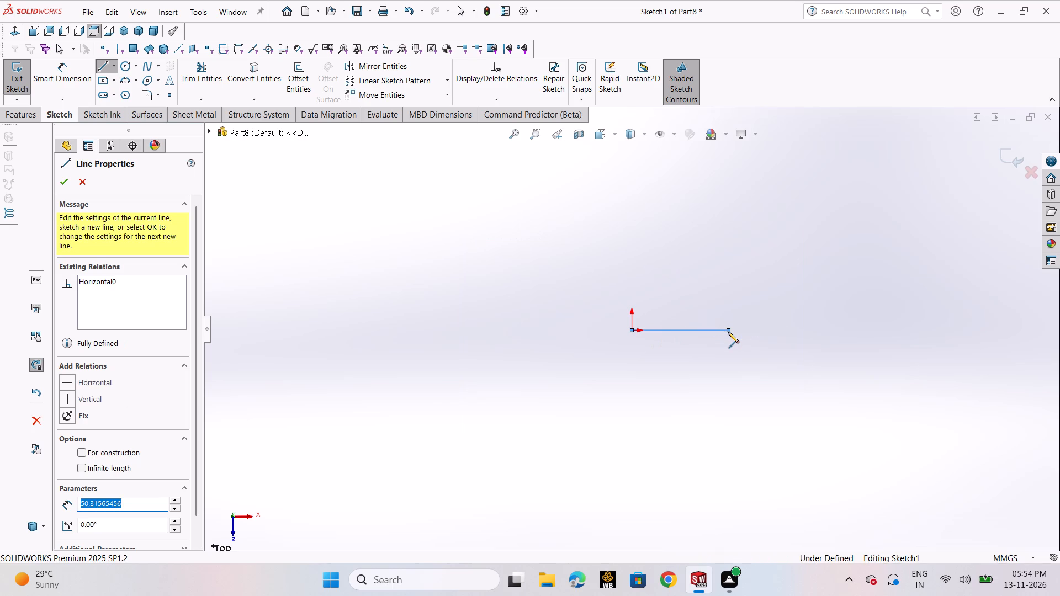
click(762, 266)
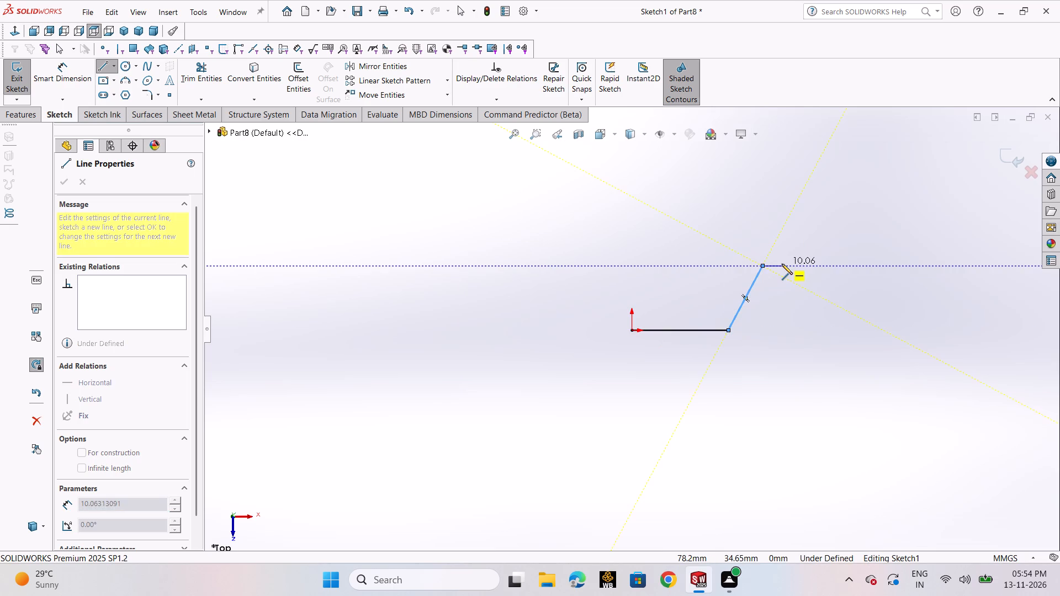
click(783, 264)
right_click(783, 264)
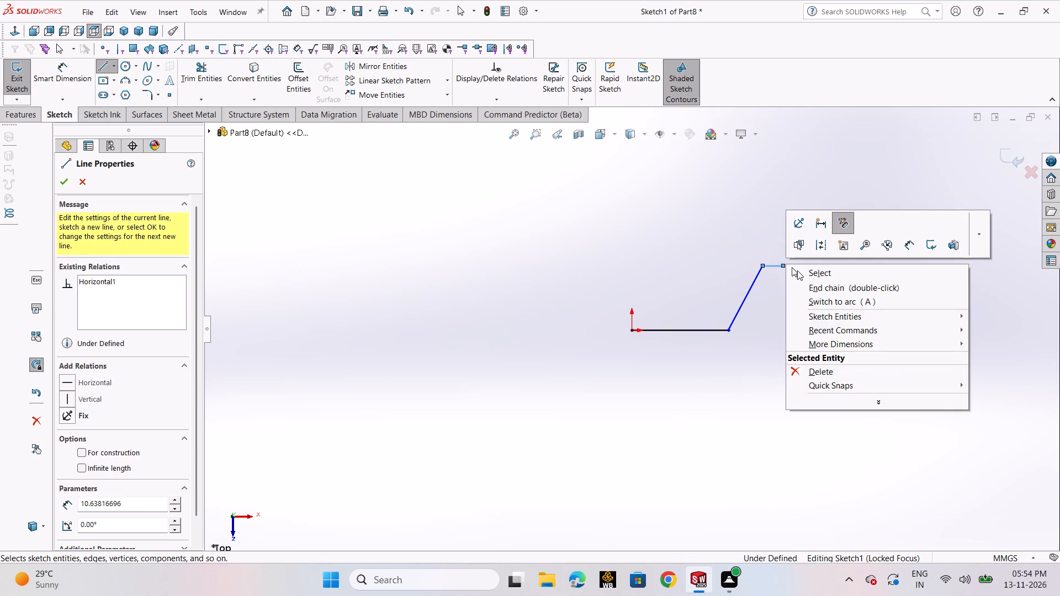
click(797, 270)
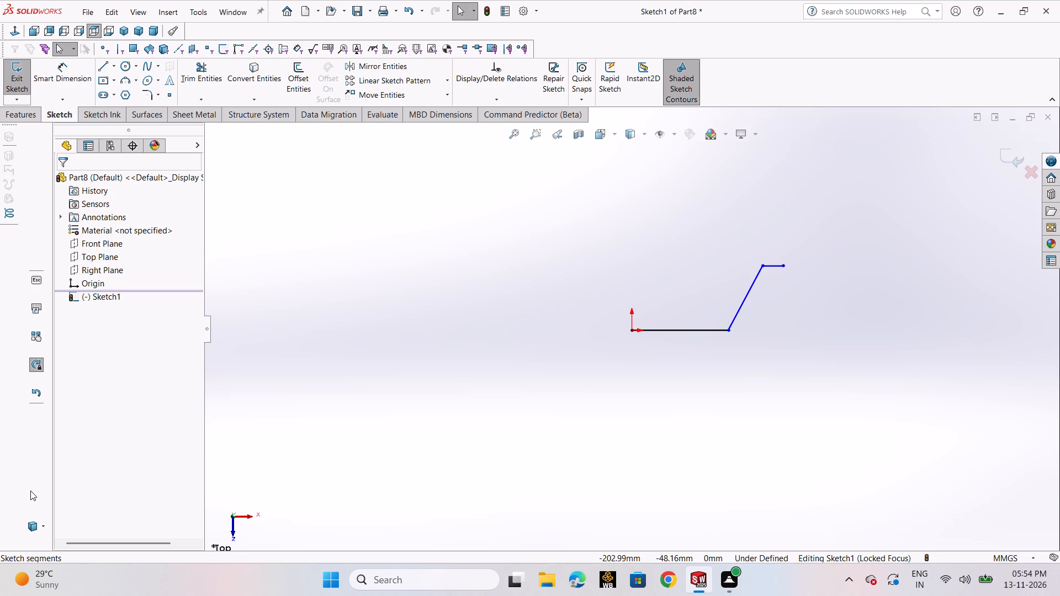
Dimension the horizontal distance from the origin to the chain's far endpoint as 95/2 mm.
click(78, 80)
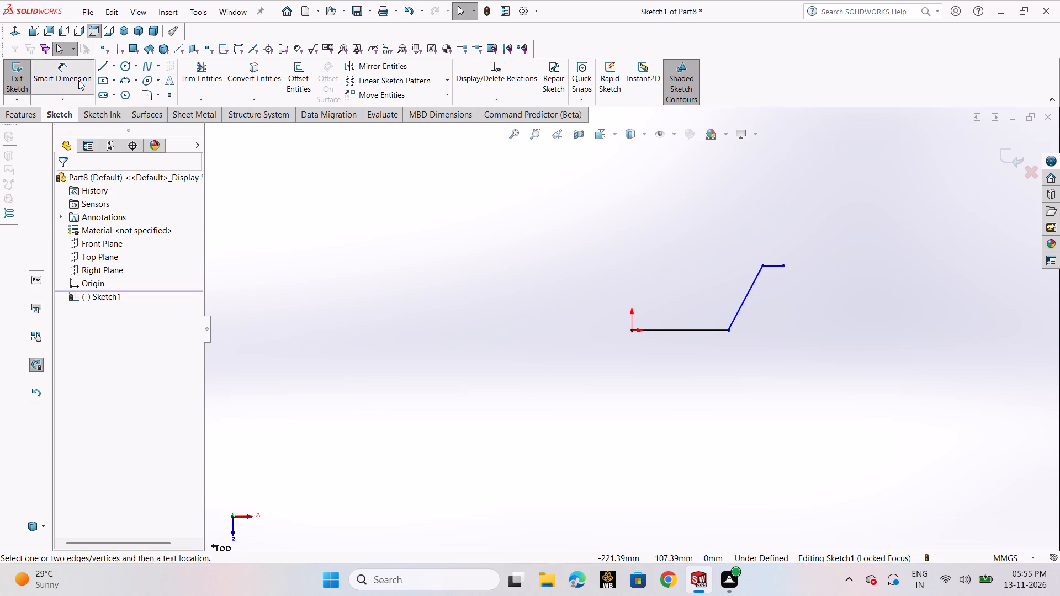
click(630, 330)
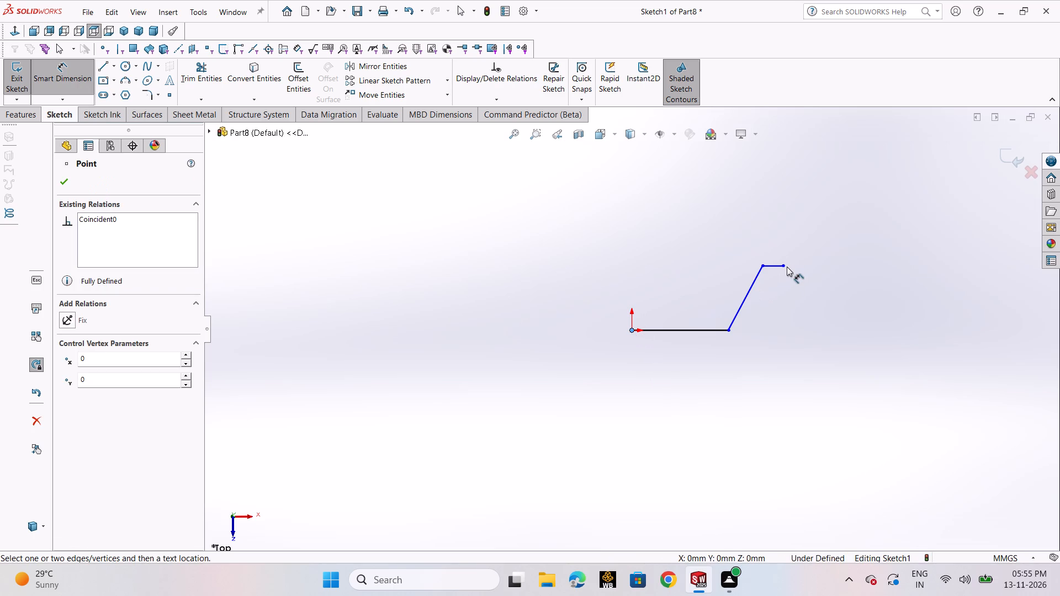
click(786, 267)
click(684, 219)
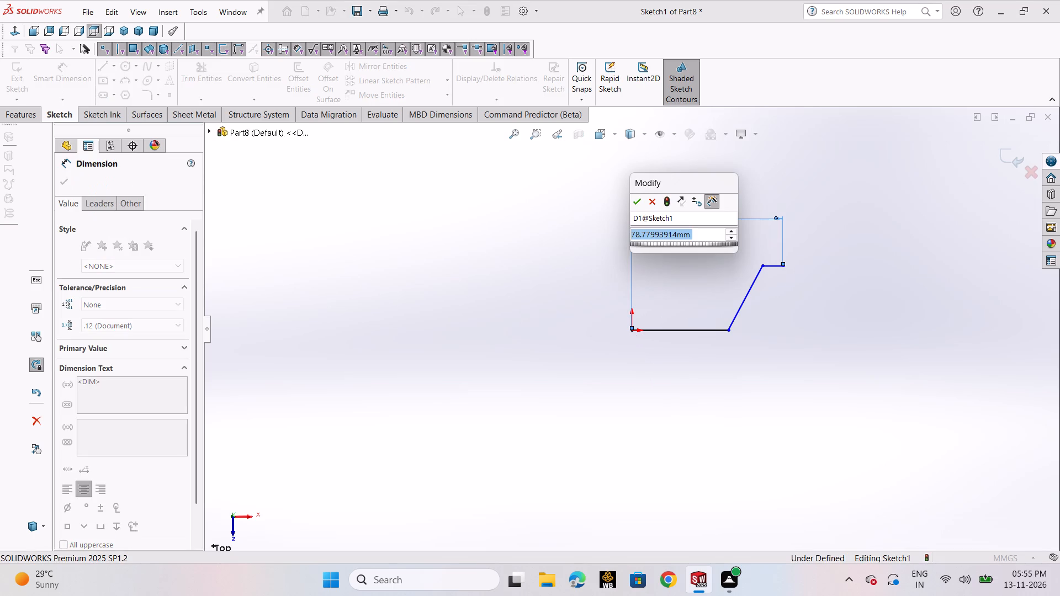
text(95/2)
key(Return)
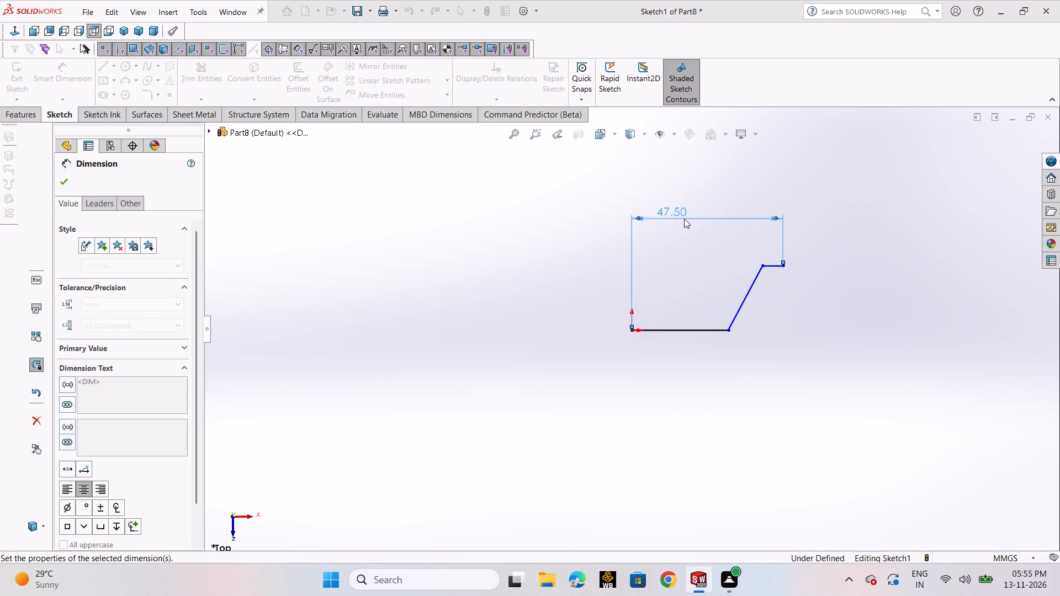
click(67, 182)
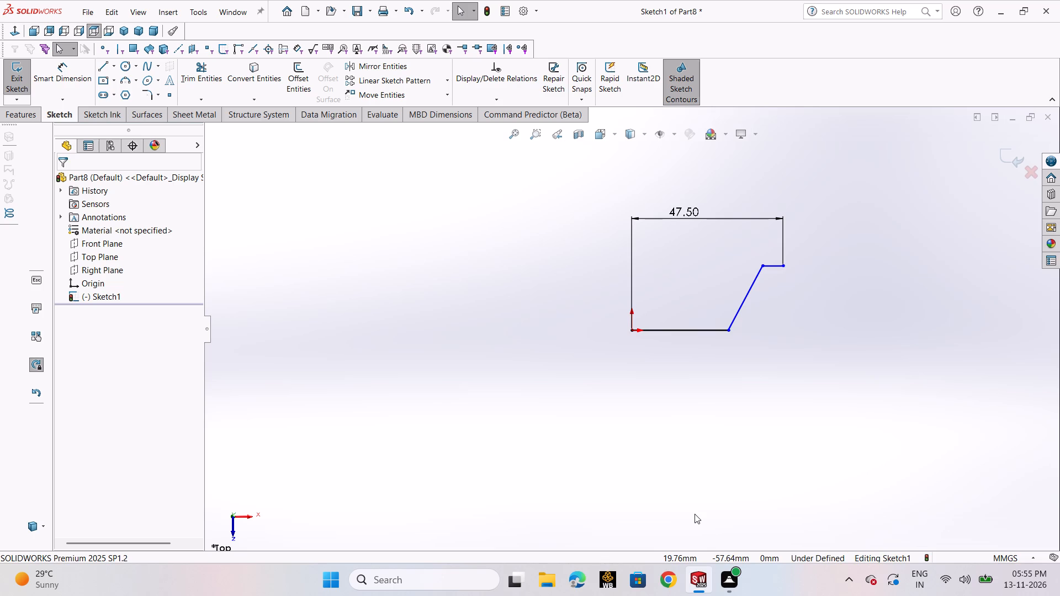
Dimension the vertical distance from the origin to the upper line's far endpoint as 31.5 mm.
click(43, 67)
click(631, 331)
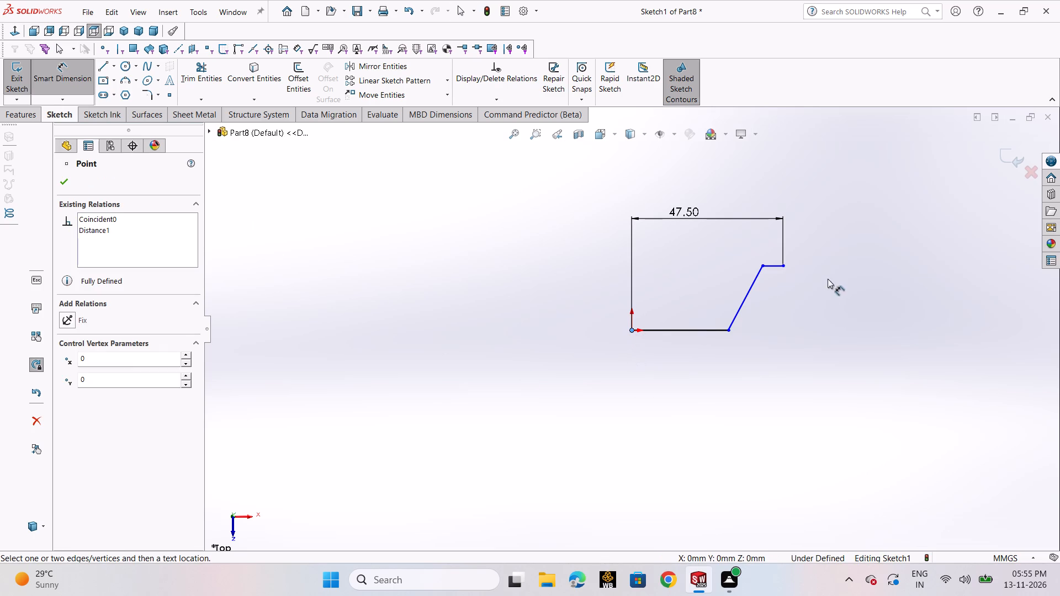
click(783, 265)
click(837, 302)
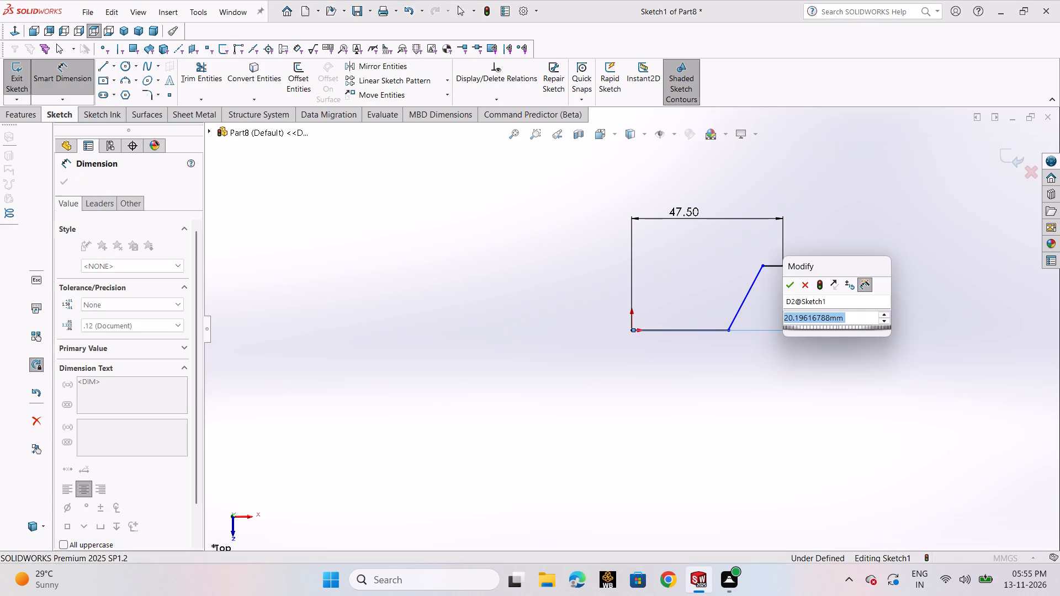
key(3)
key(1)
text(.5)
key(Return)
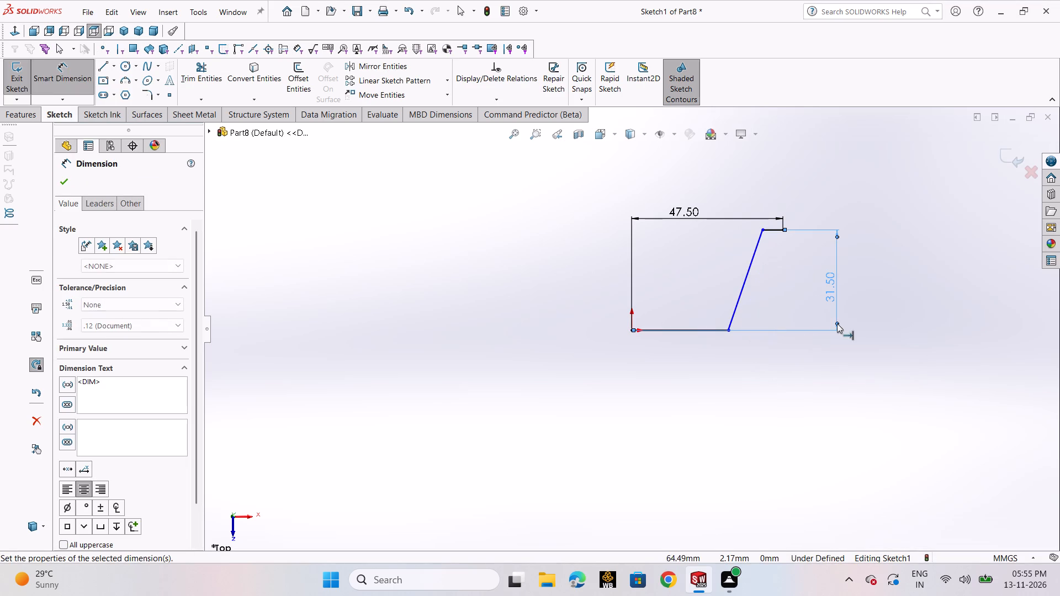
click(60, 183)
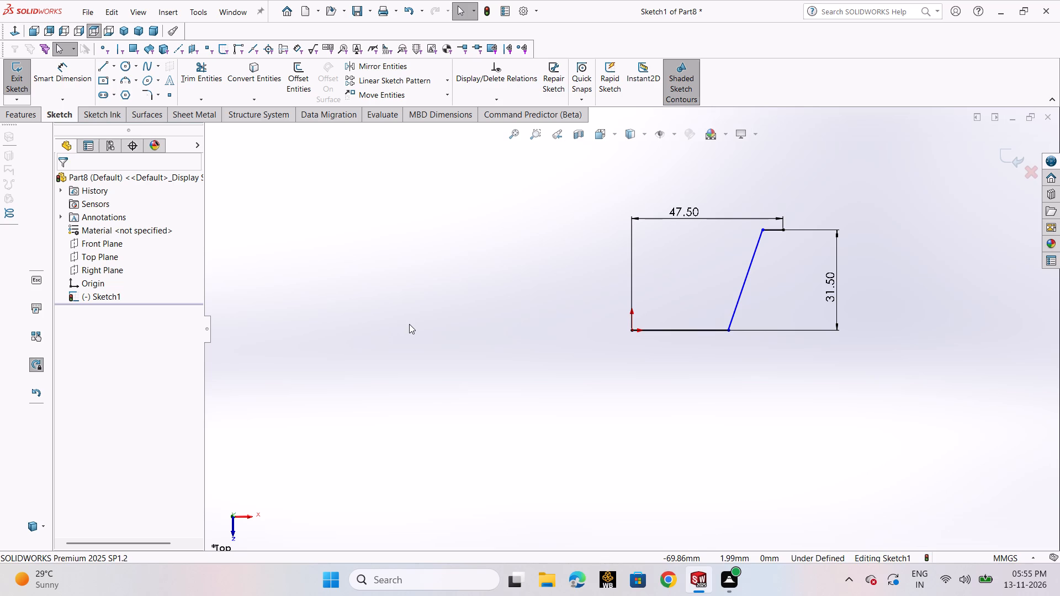
Dimension the upper horizontal line's length as 18 mm.
click(66, 71)
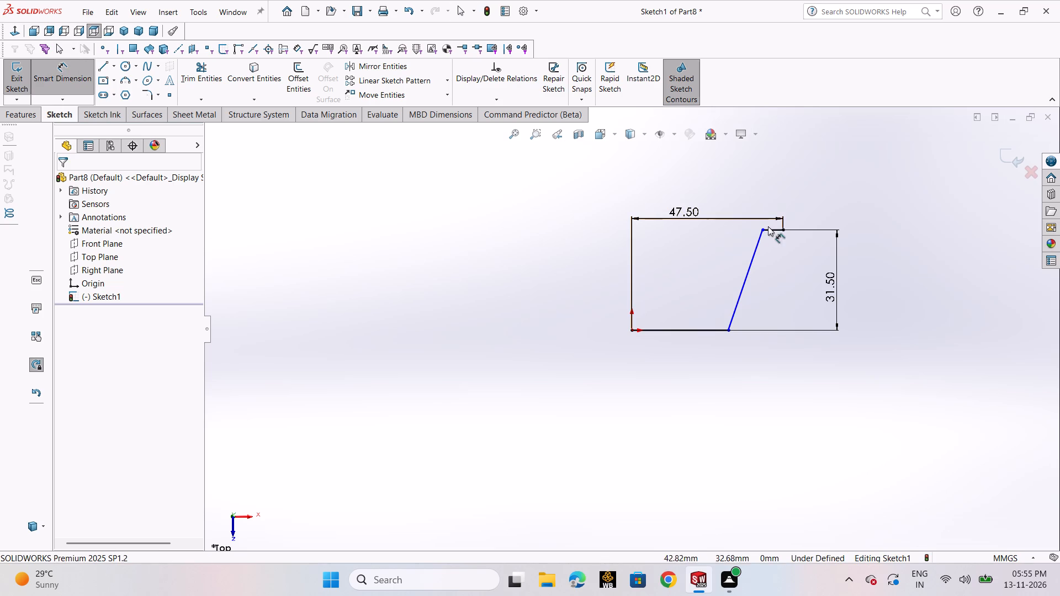
click(768, 230)
click(771, 193)
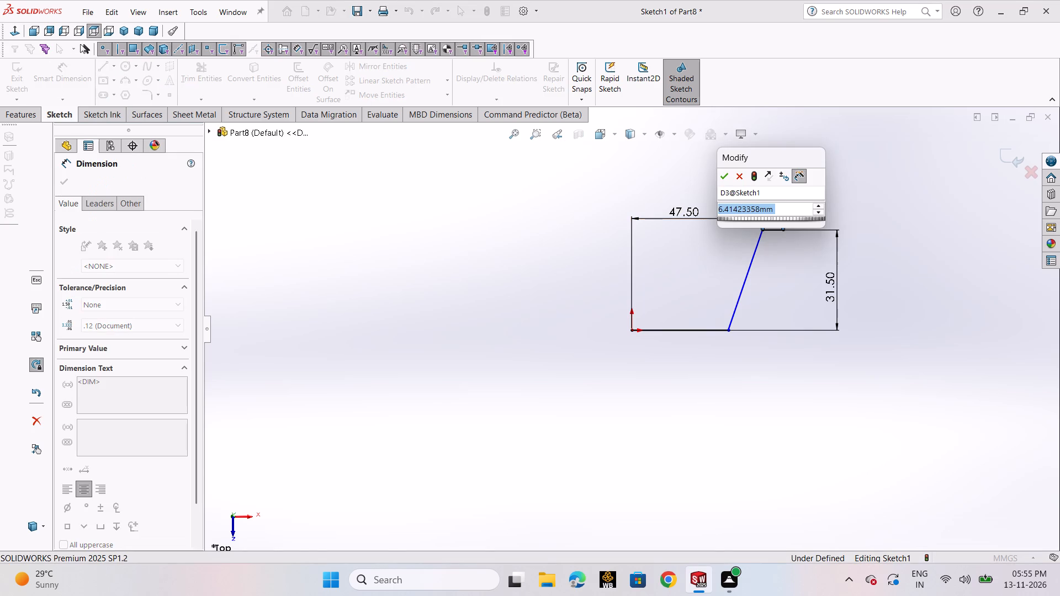
text(18)
key(Return)
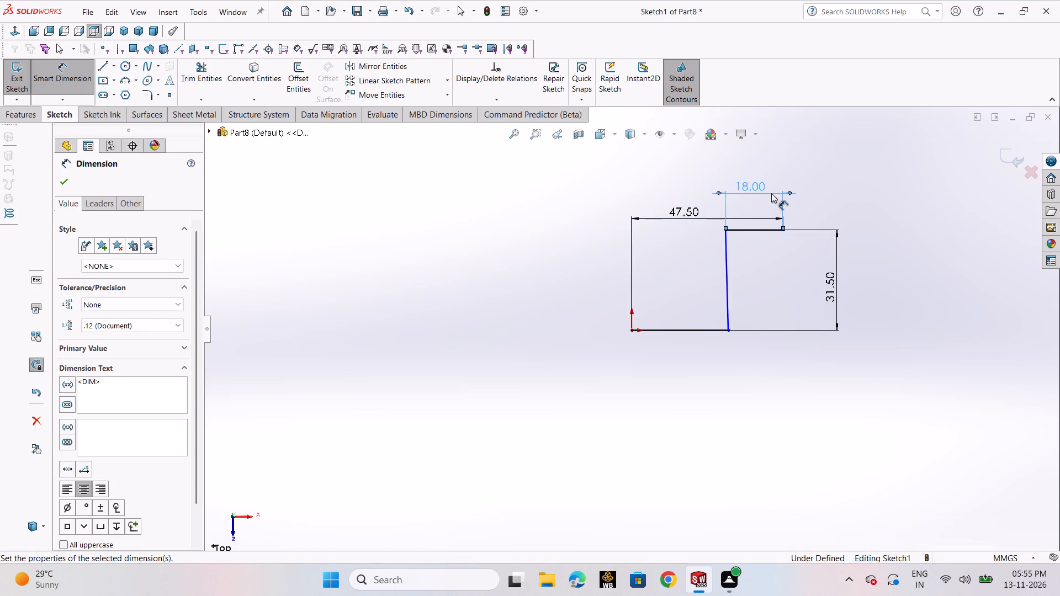
click(68, 183)
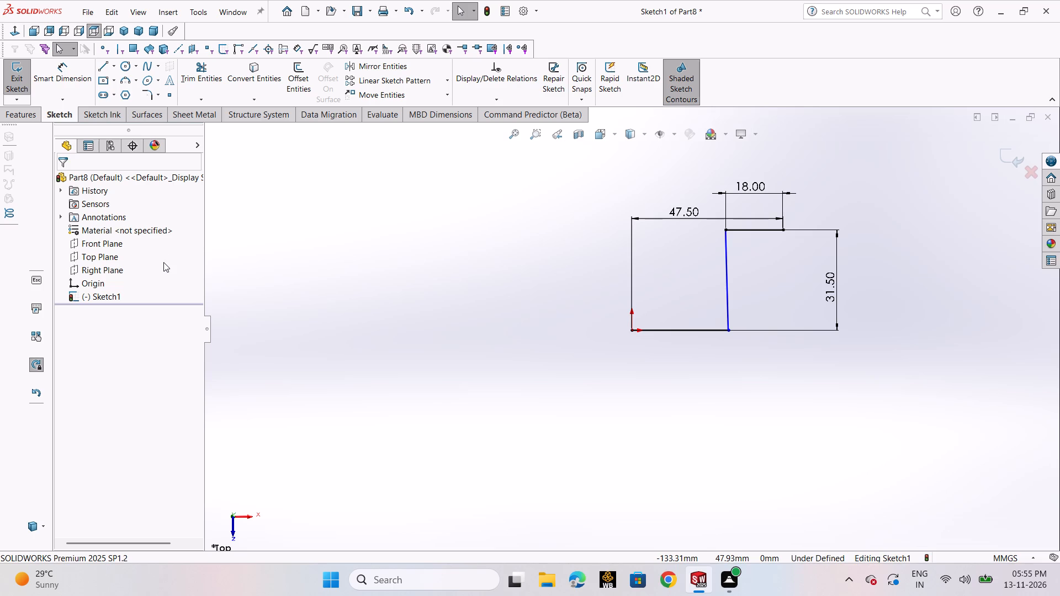
Delete the lower horizontal line that starts at the origin, along with its associated dimensions.
click(693, 375)
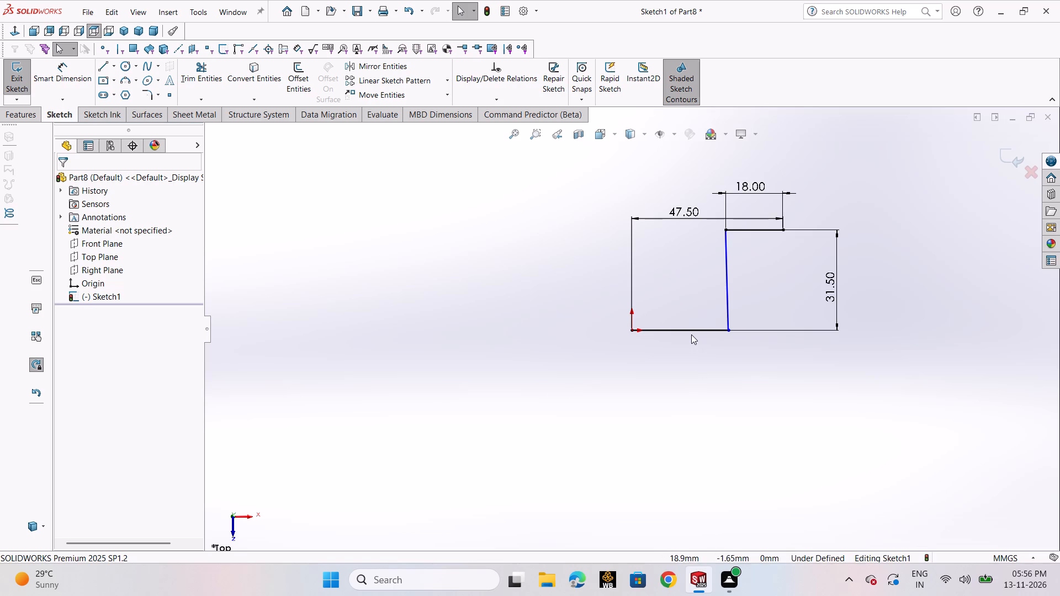
click(691, 330)
key(Delete)
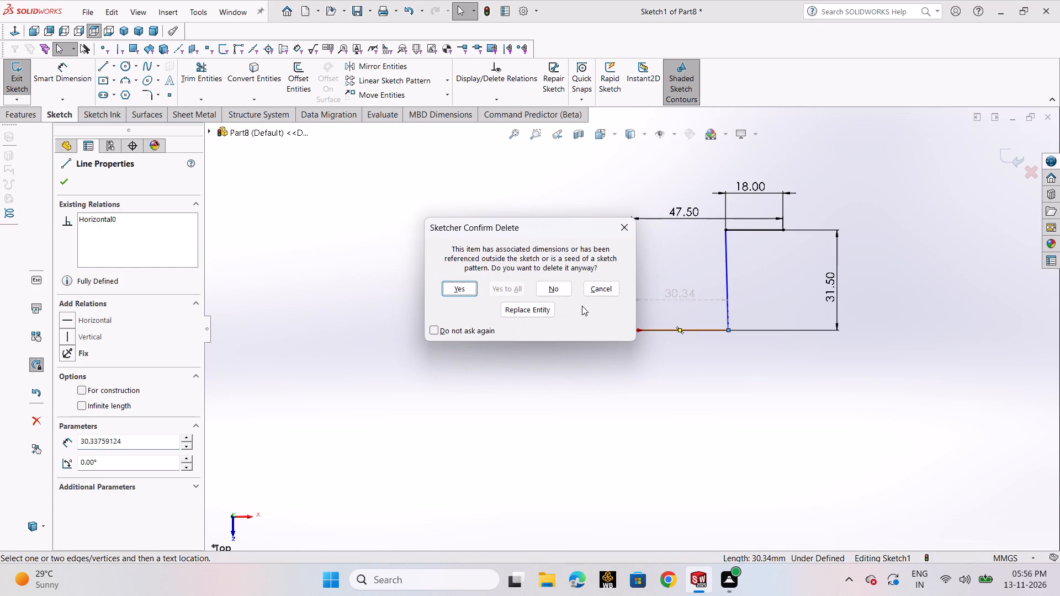
click(467, 286)
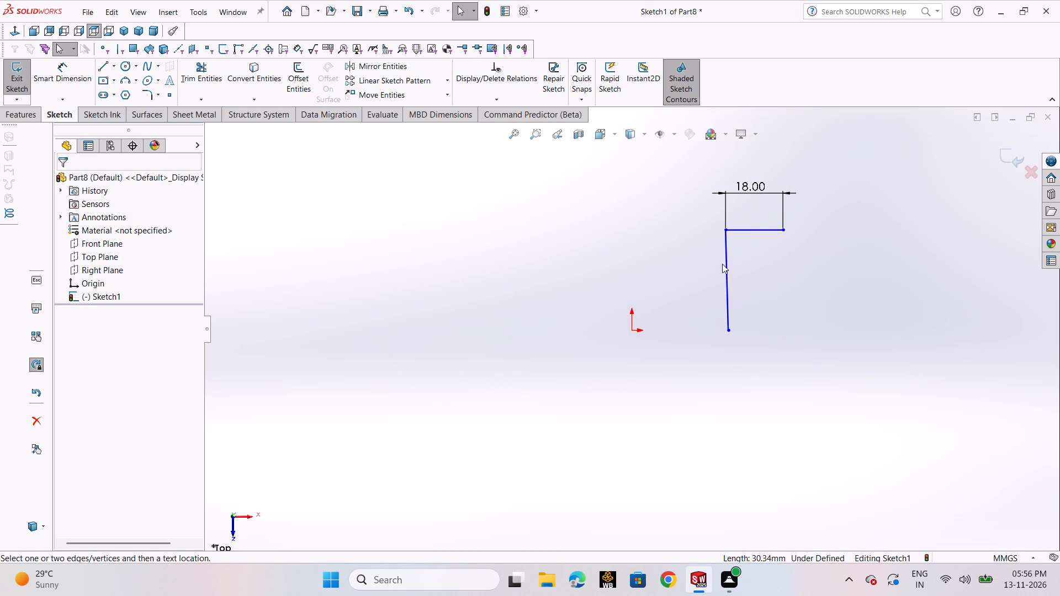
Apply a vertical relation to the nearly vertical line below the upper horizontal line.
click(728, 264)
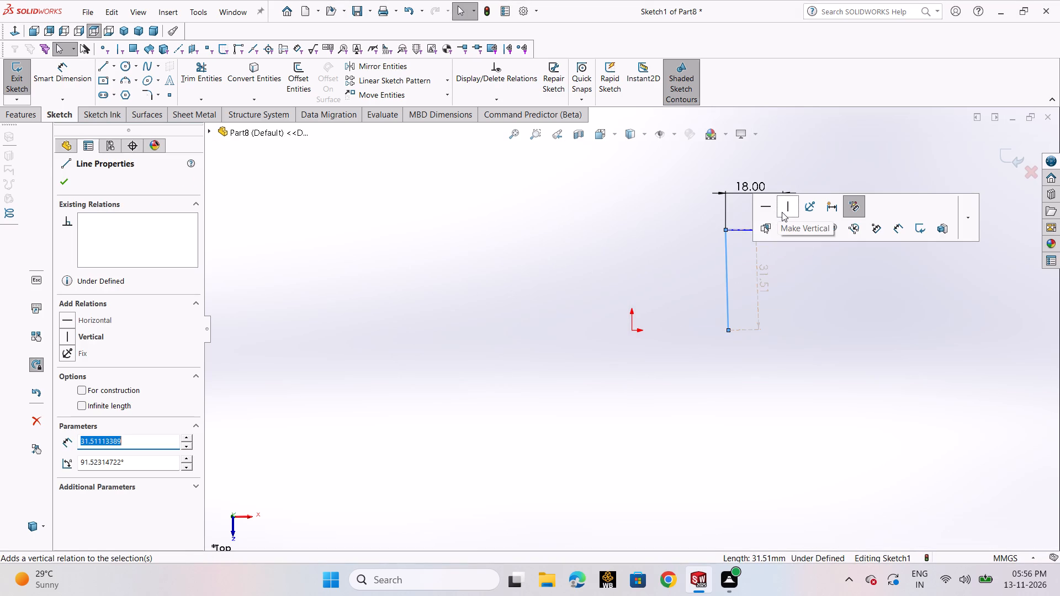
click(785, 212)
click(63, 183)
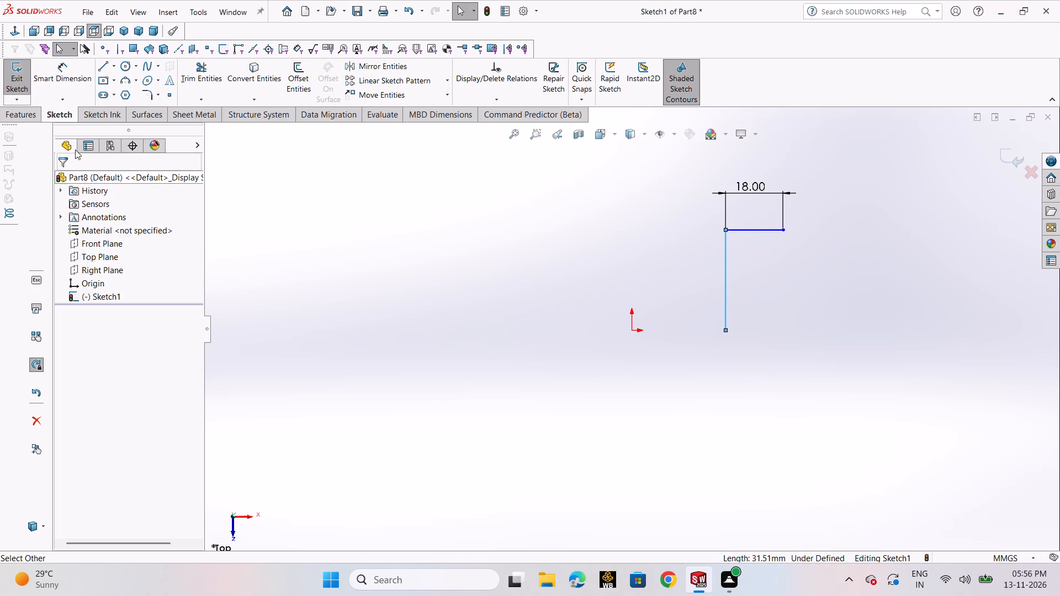
Sketch a horizontal line about 13.5 mm long from the origin, continuing with a sloped line to the 18 mm line's near endpoint.
click(111, 66)
click(115, 81)
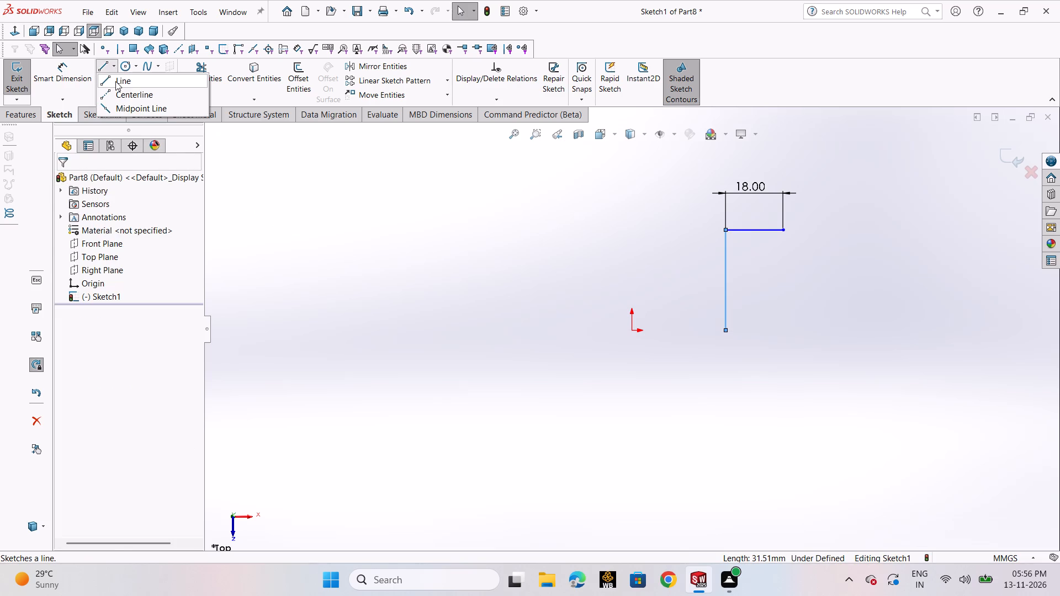
click(633, 331)
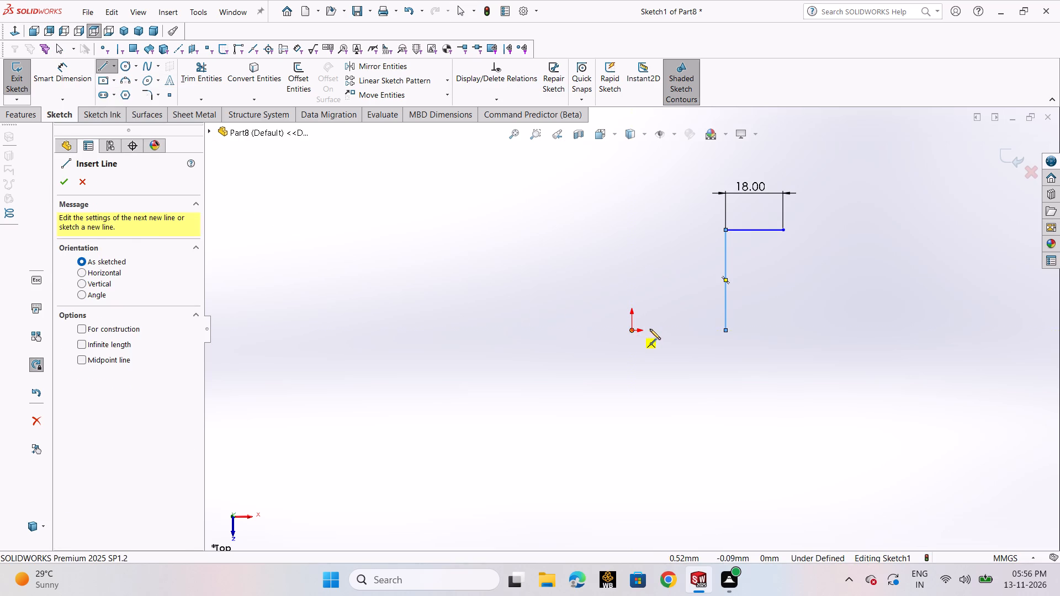
click(675, 329)
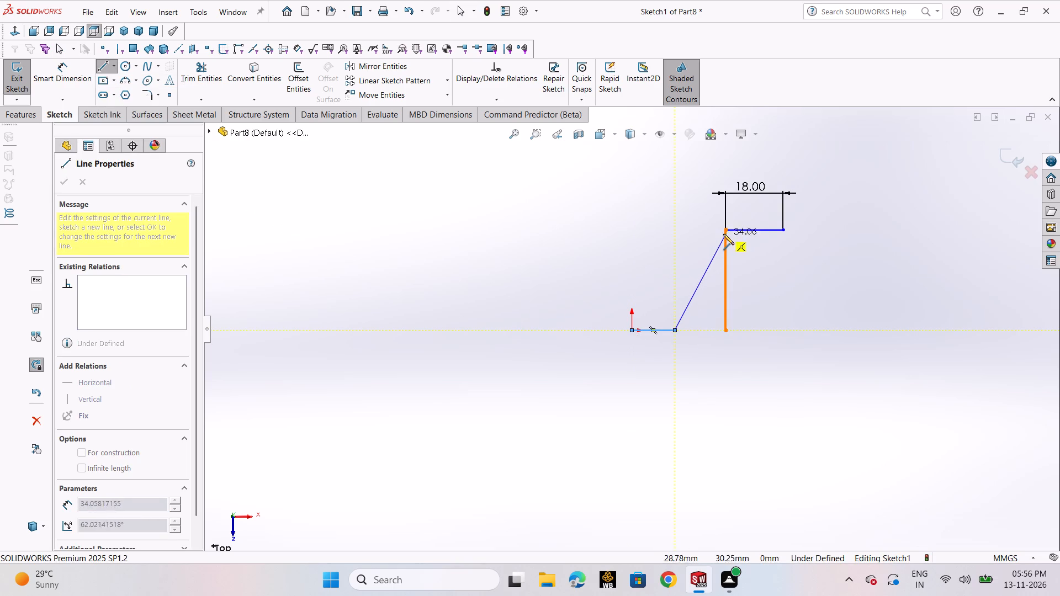
click(726, 231)
right_click(726, 231)
click(748, 238)
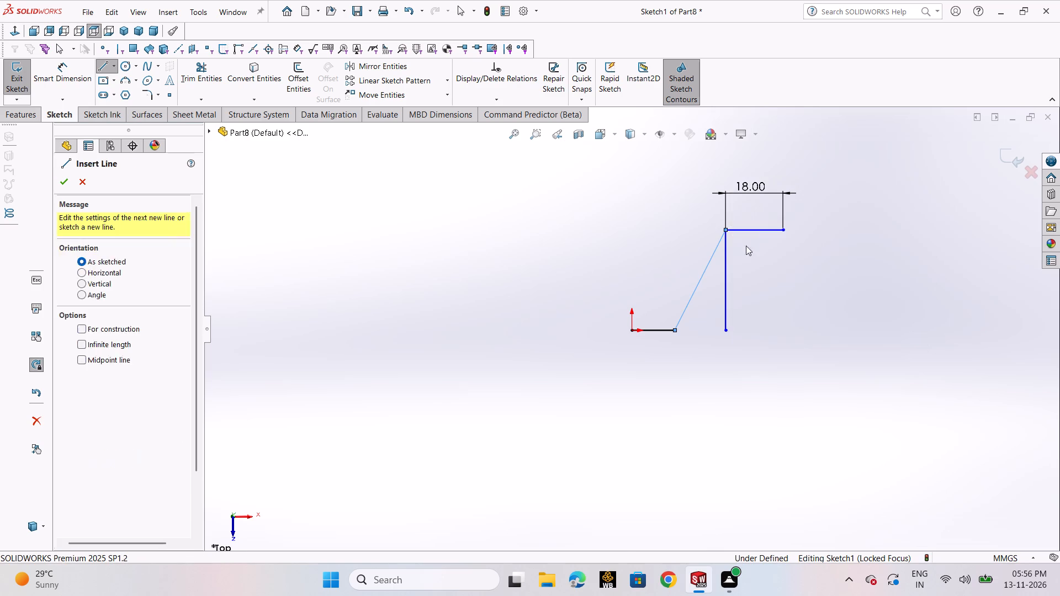
Delete the vertical line hanging from the upper horizontal line.
click(725, 274)
key(Delete)
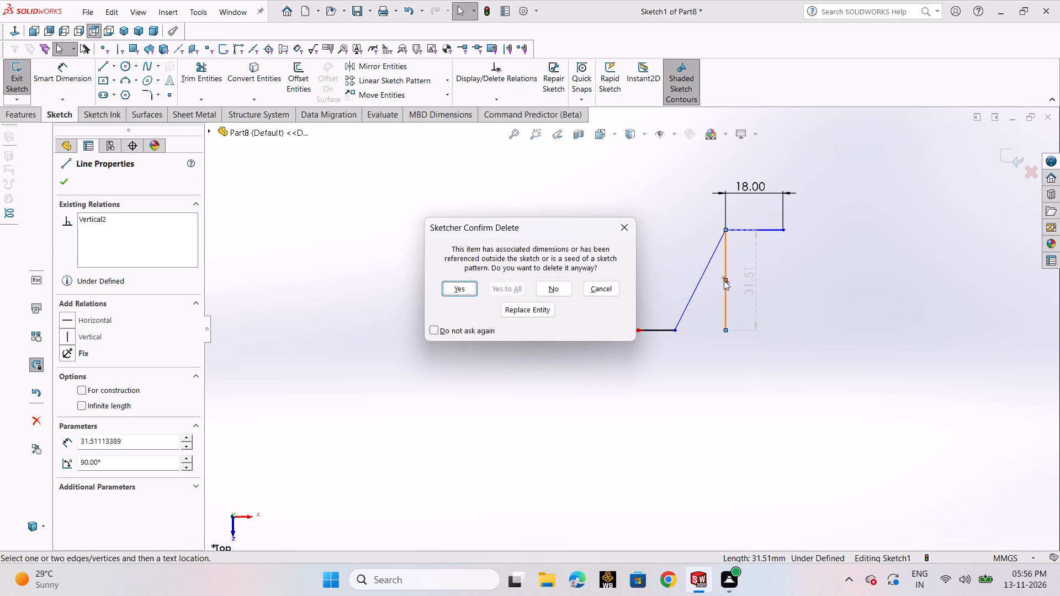
click(468, 294)
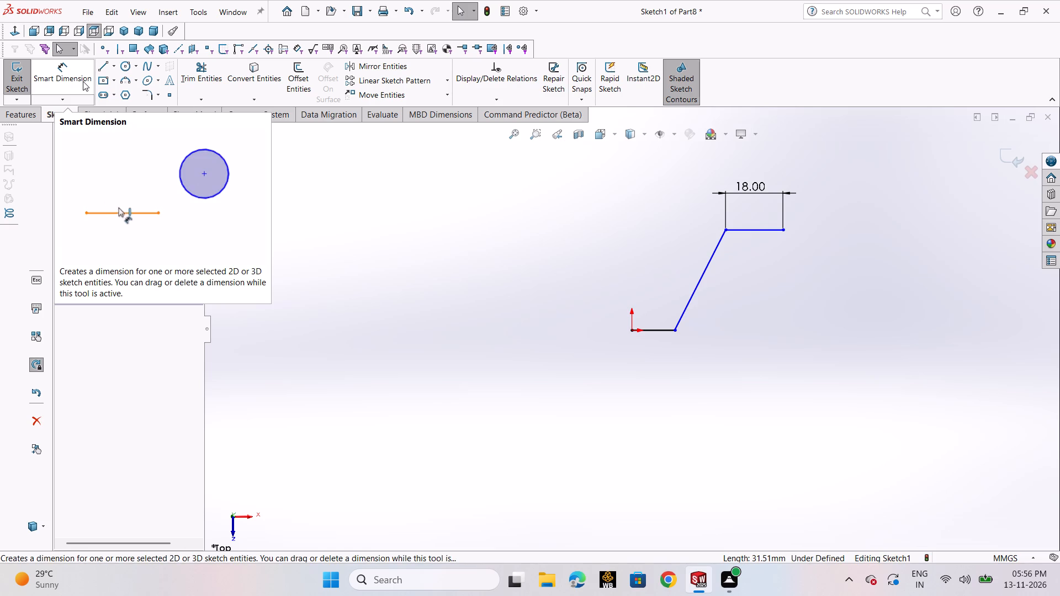
Sketch a horizontal centerline about 29 mm long, extending outward from the corner where the sloped line meets the lower line.
click(112, 70)
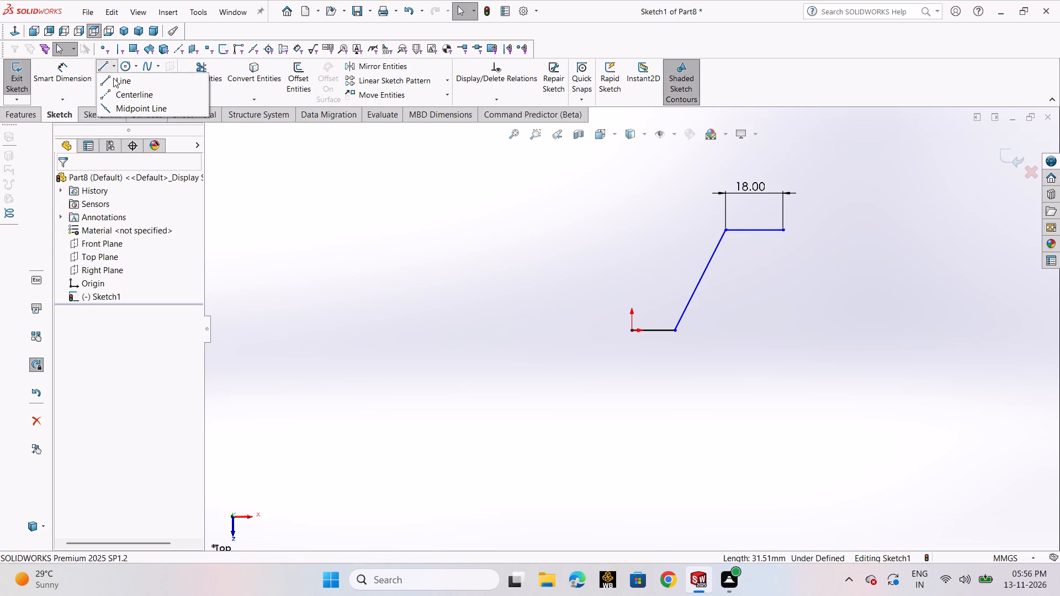
click(116, 91)
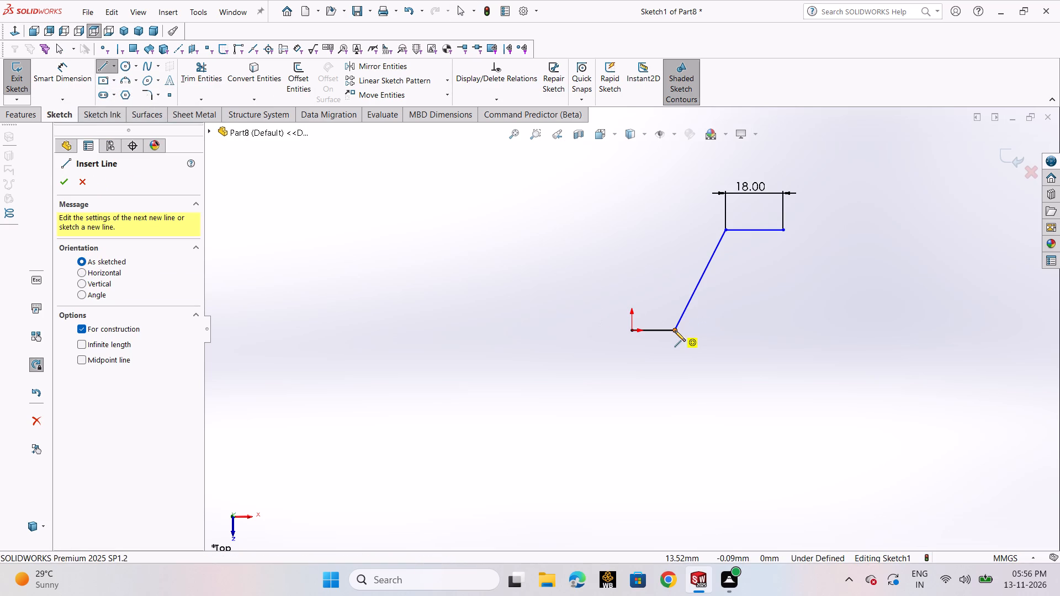
click(675, 331)
click(767, 328)
right_click(767, 328)
click(776, 331)
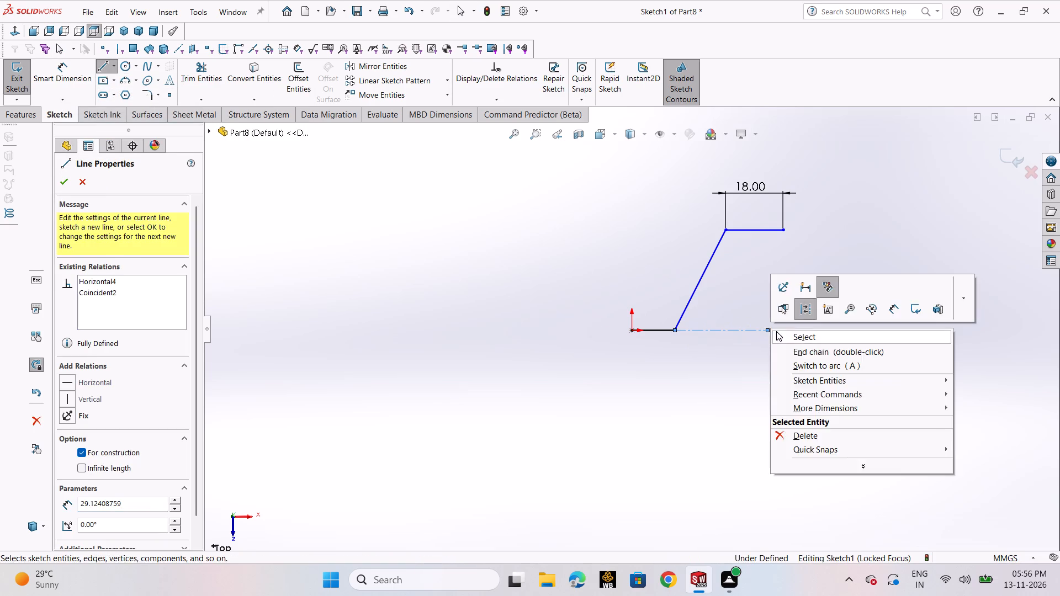
Dimension the angle between the sloped line and the horizontal centerline as 45°.
click(81, 80)
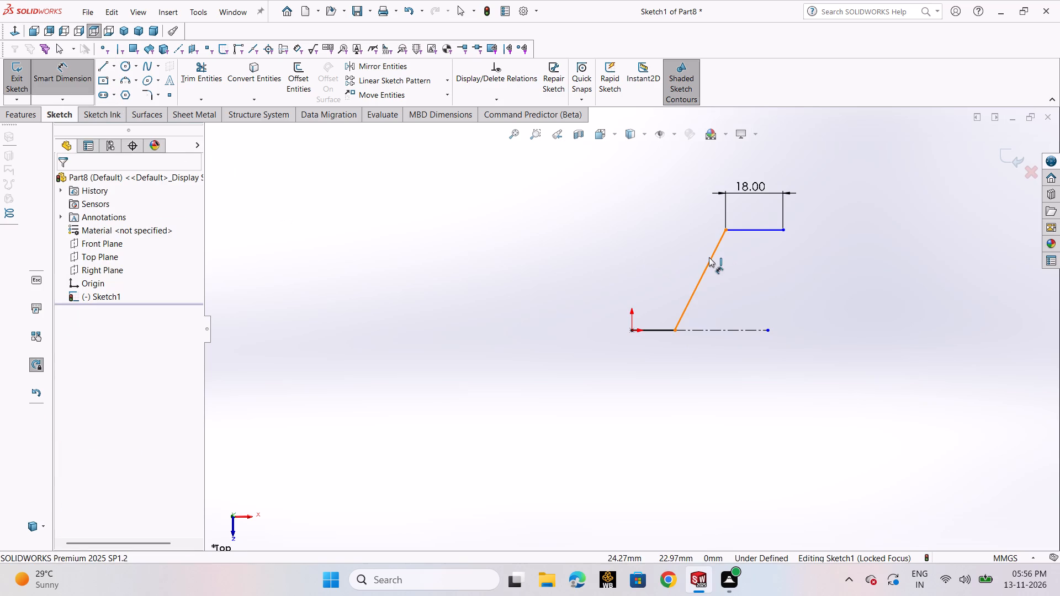
click(709, 257)
click(737, 331)
click(749, 288)
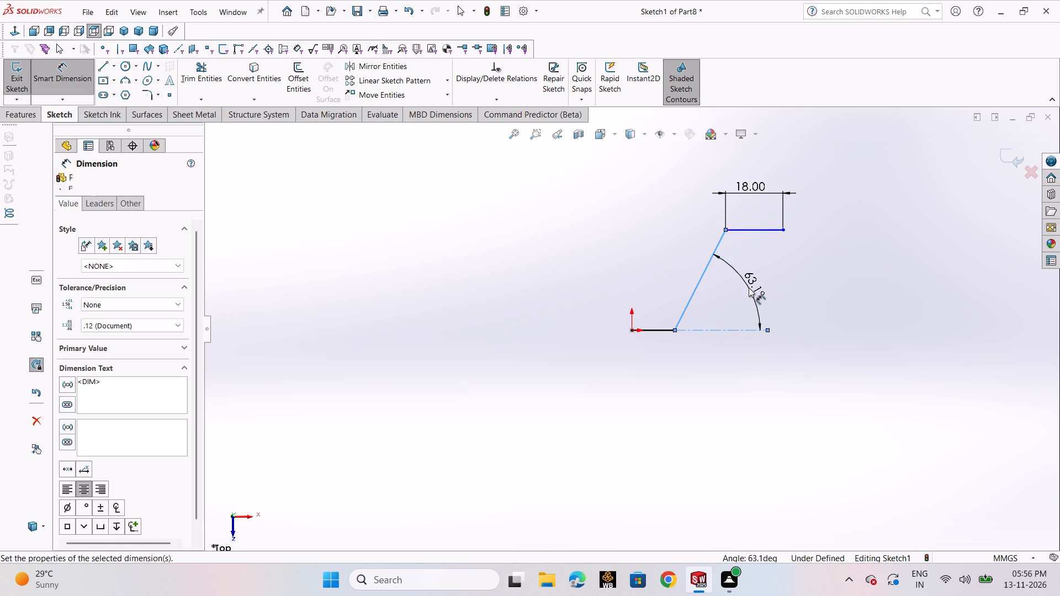
text(45)
key(Return)
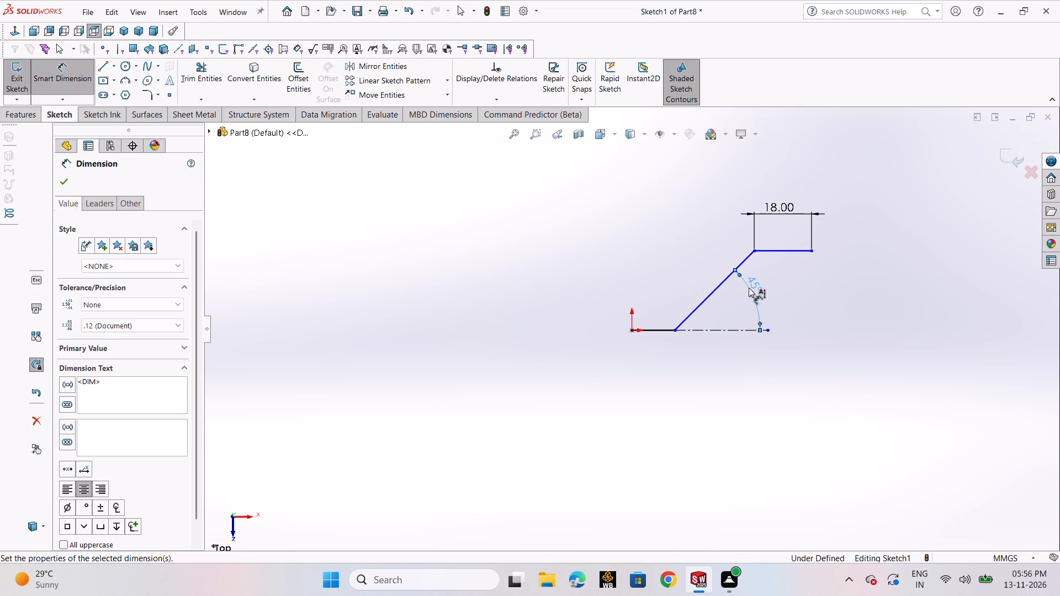
click(67, 179)
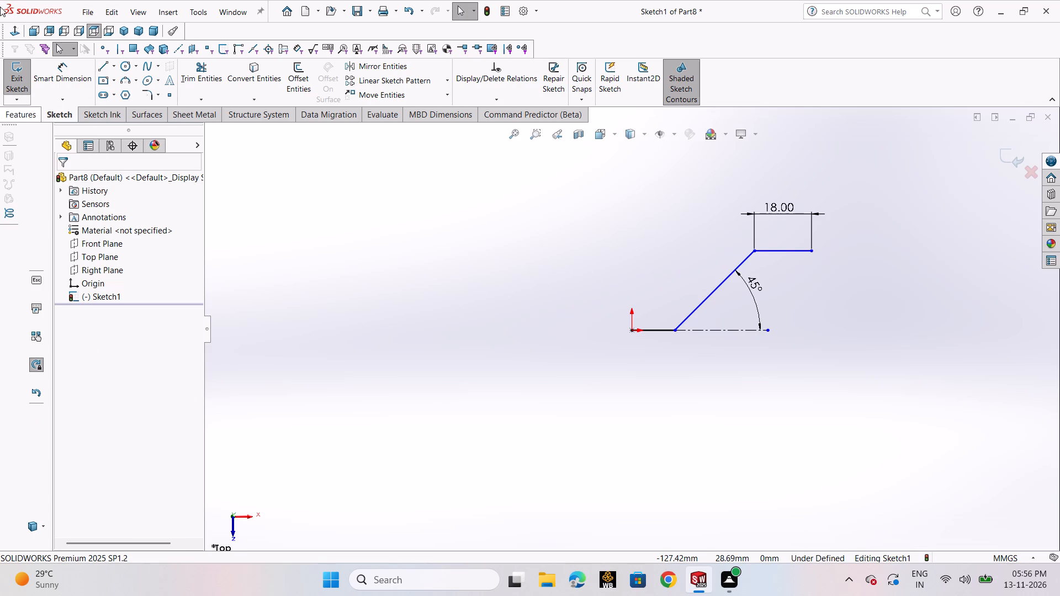
Dimension the horizontal distance from the origin to the far endpoint of the 18 mm line as 95 mm.
click(50, 73)
click(633, 331)
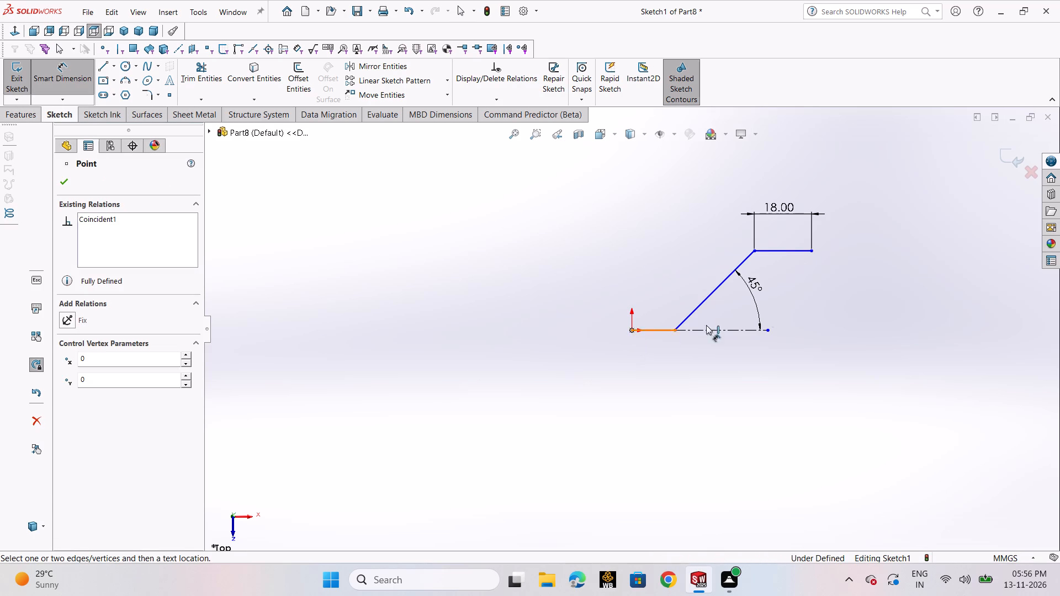
click(810, 252)
click(742, 416)
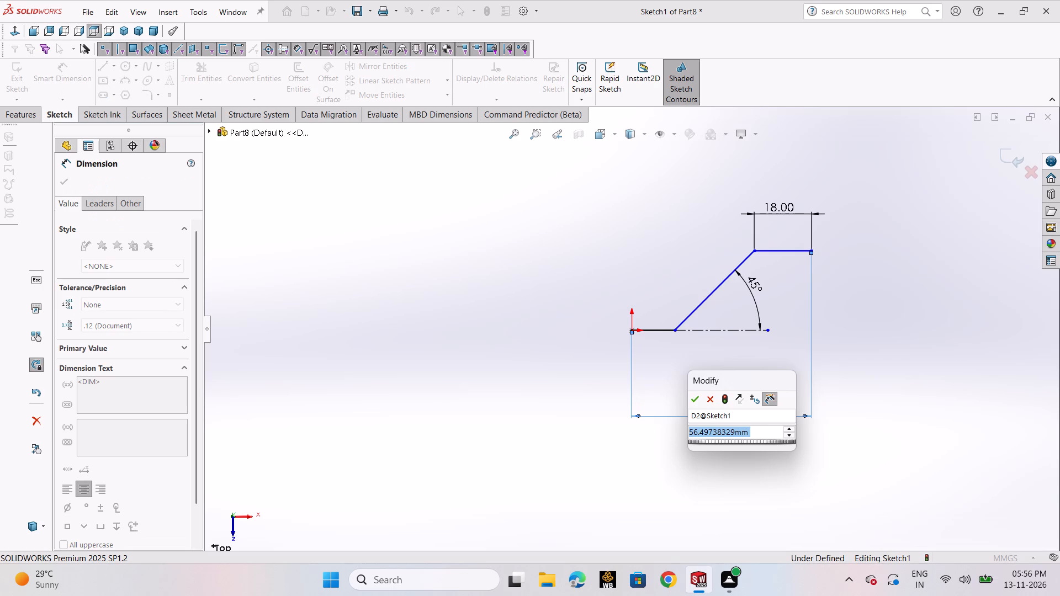
key(9)
key(5)
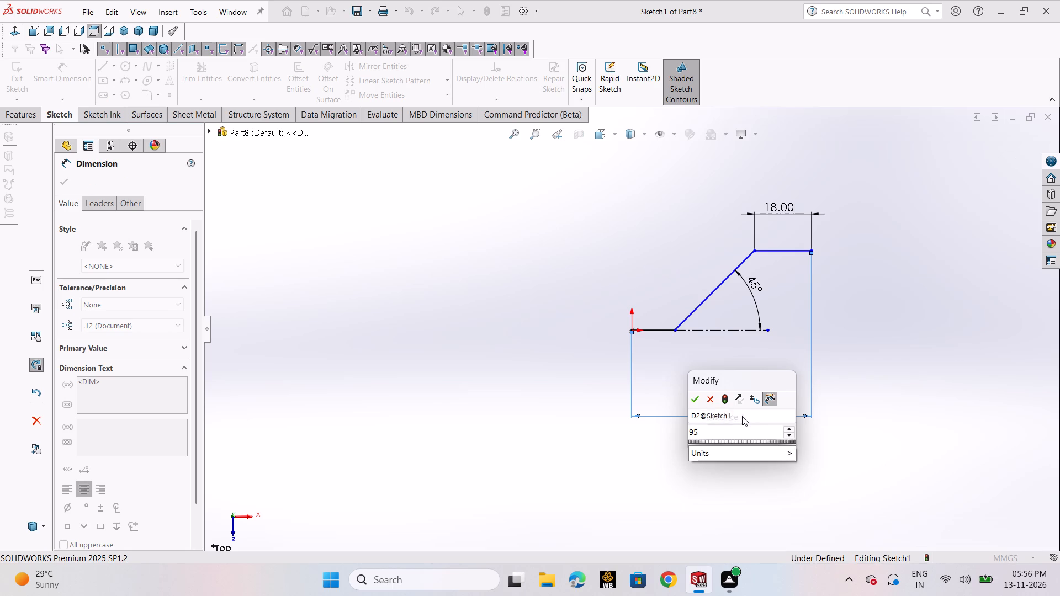
key(Return)
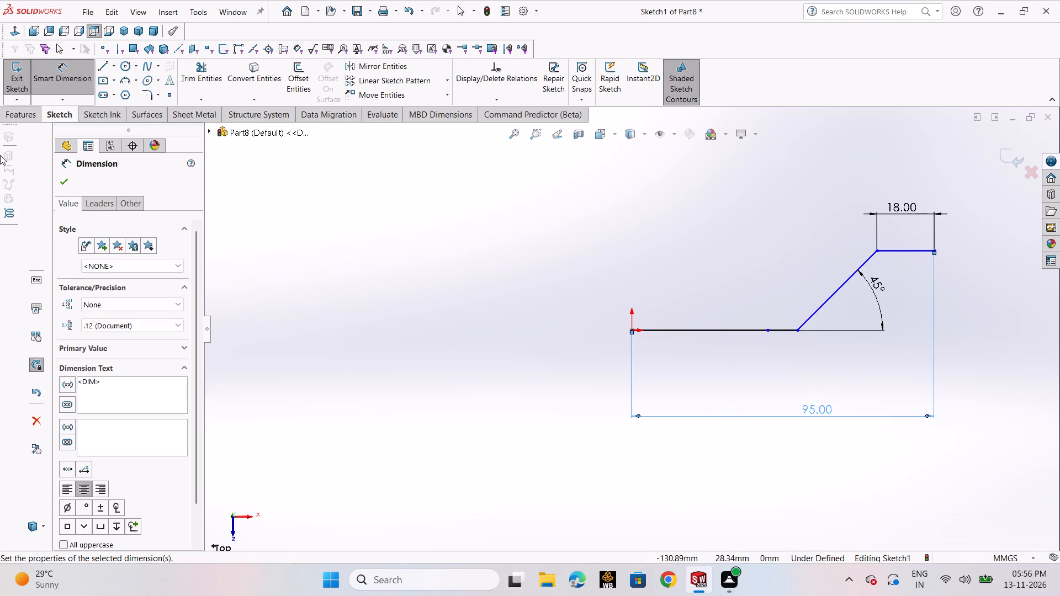
click(68, 180)
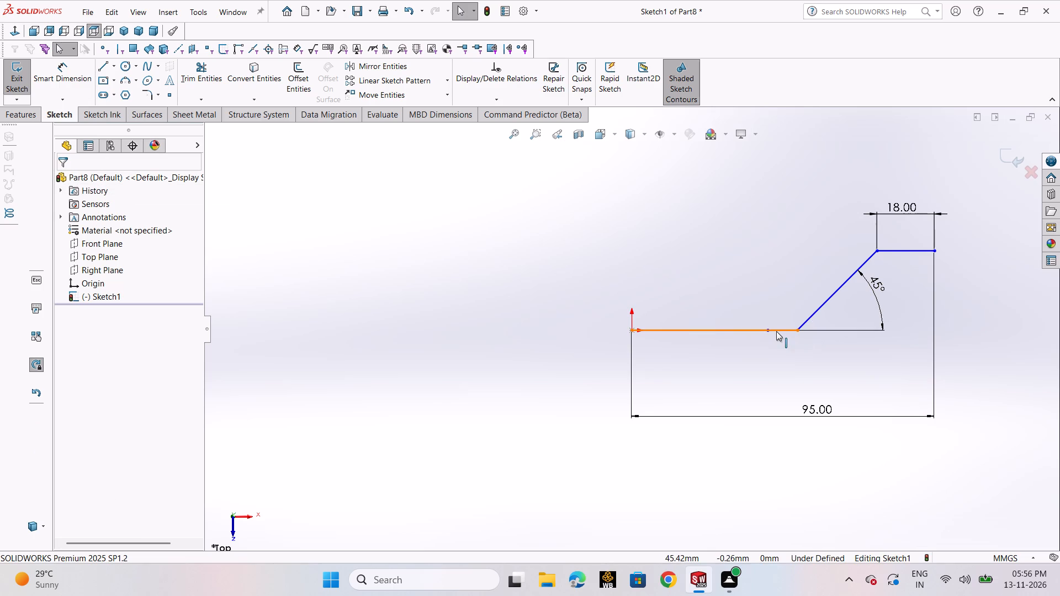
Move the horizontal centerline's free endpoint beside the sloped line's lower endpoint, about 52.3 mm from the origin.
scroll(772, 331, down, 4)
drag(724, 329, 725, 332)
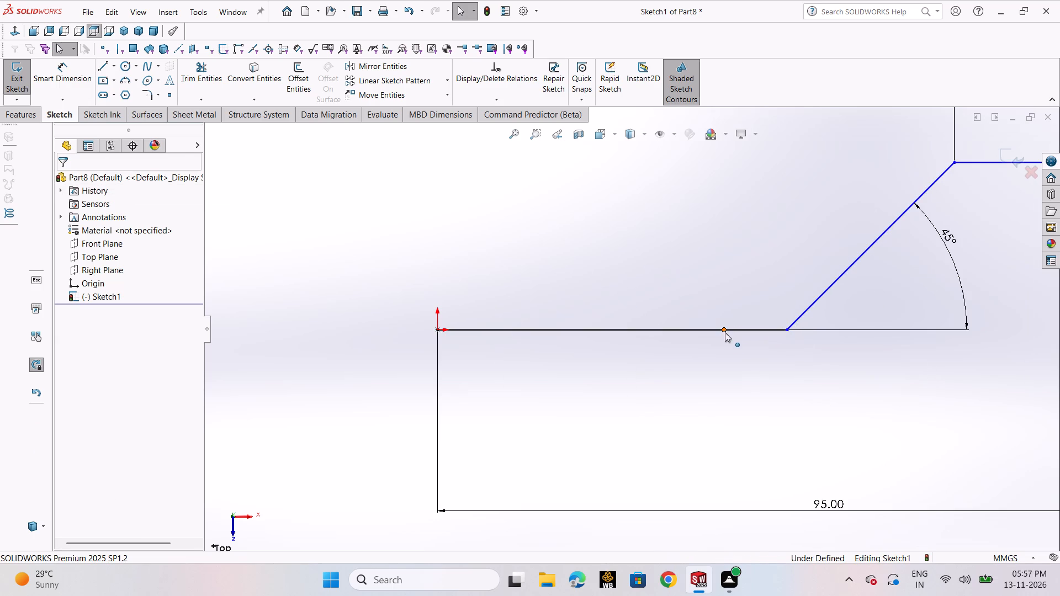
drag(725, 332, 789, 338)
click(801, 366)
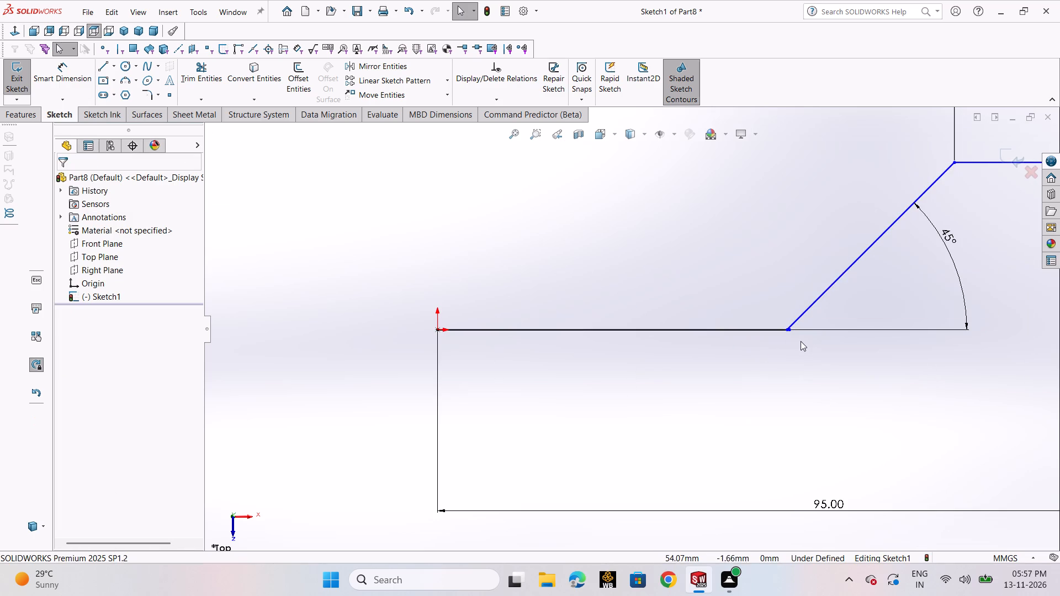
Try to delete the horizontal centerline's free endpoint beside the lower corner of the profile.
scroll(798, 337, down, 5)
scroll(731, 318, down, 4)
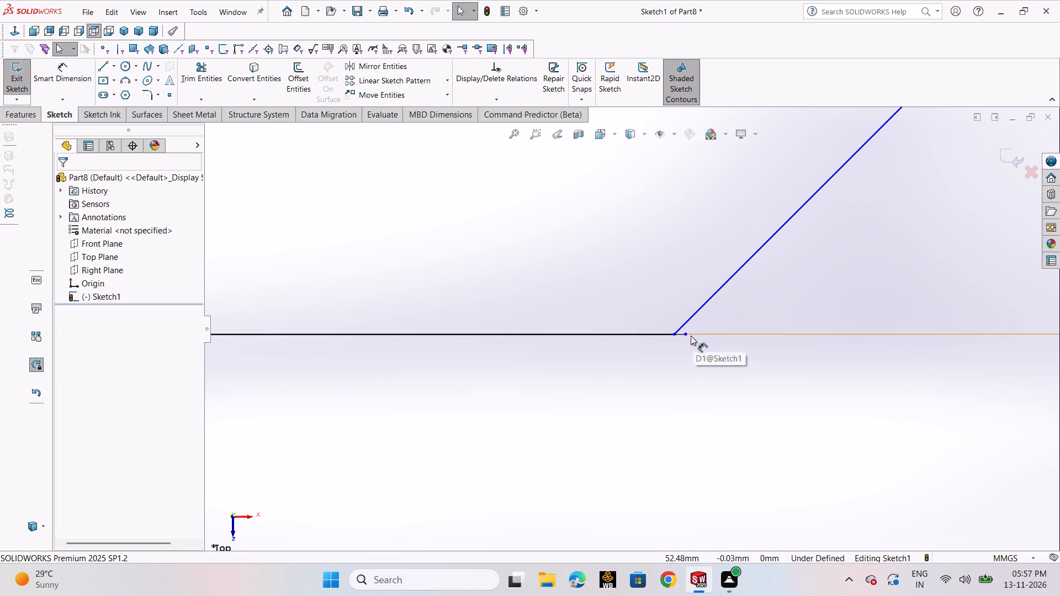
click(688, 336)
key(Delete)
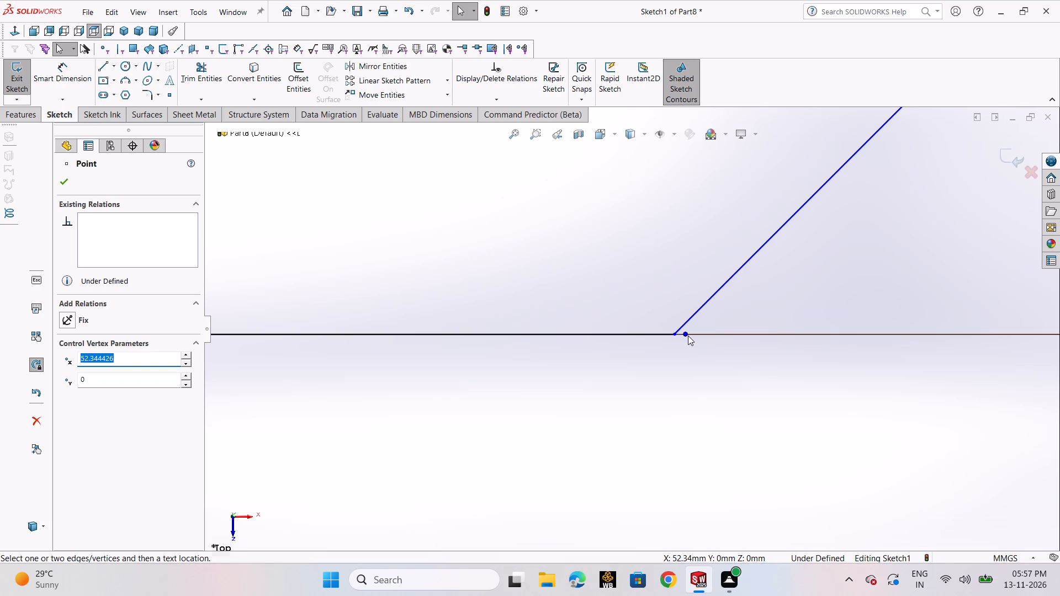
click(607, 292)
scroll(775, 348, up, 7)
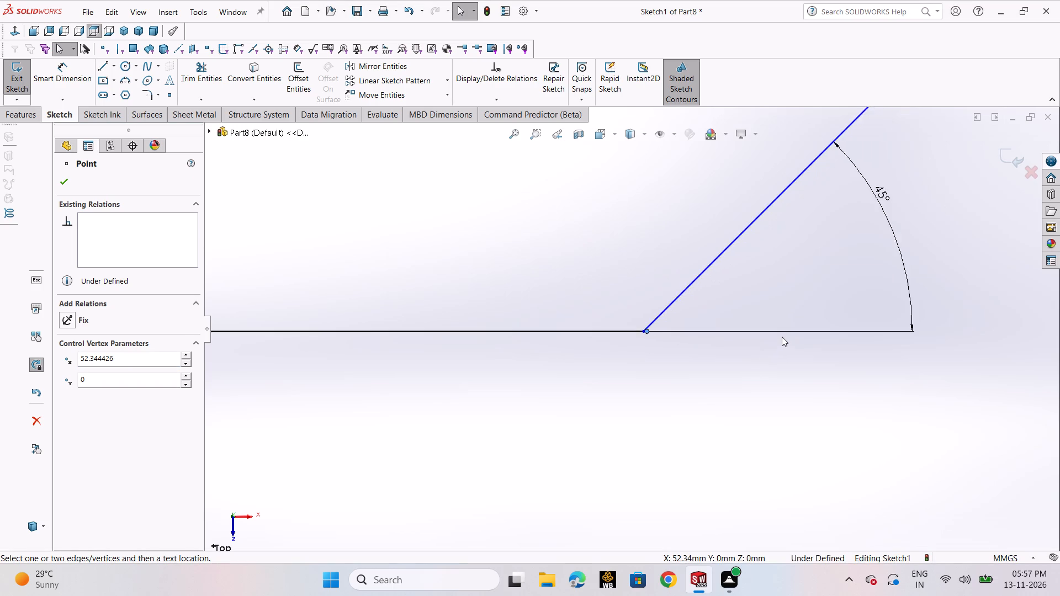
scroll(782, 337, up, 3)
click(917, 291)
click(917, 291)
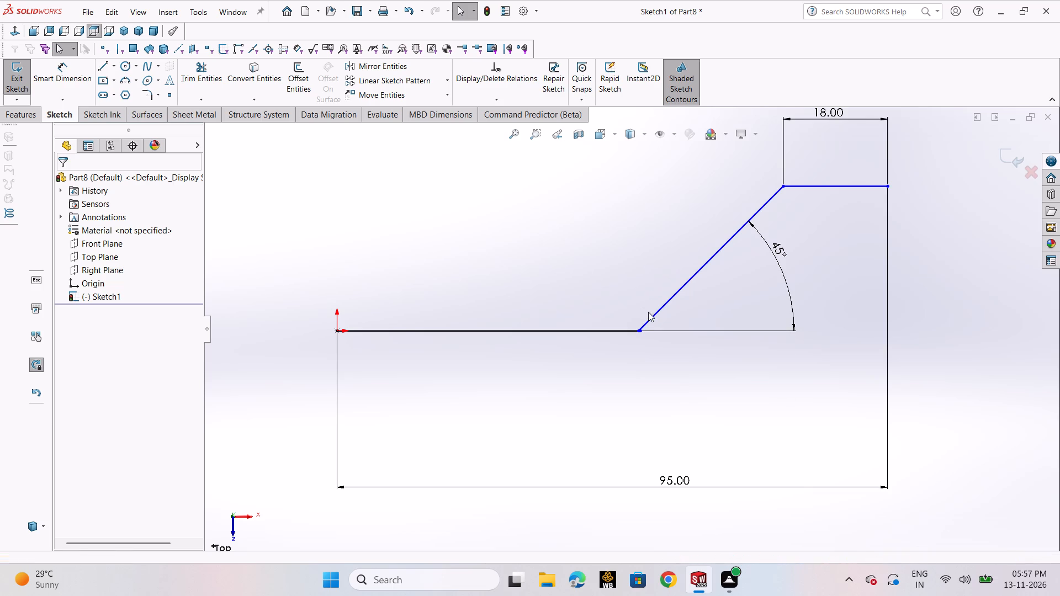
Sketch a vertical centerline about 48.8 mm long upward from the origin.
scroll(622, 291, up, 4)
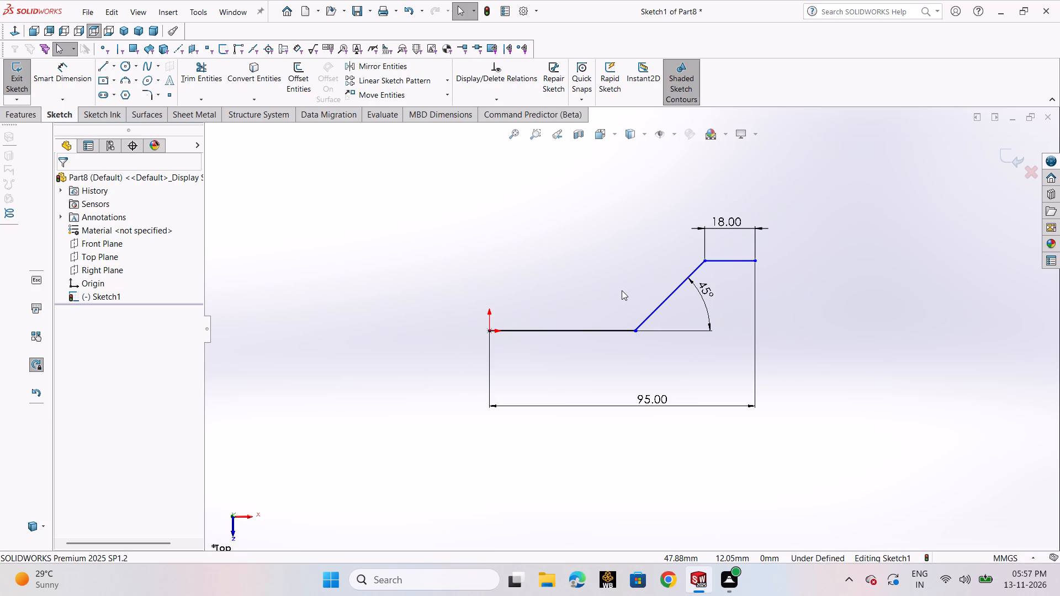
click(111, 66)
click(121, 91)
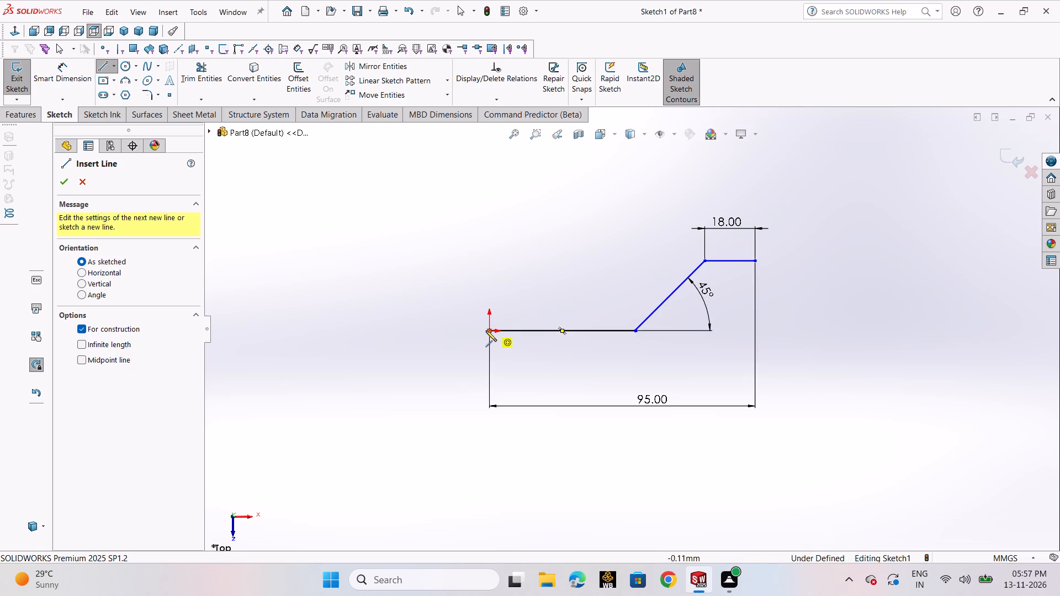
click(488, 331)
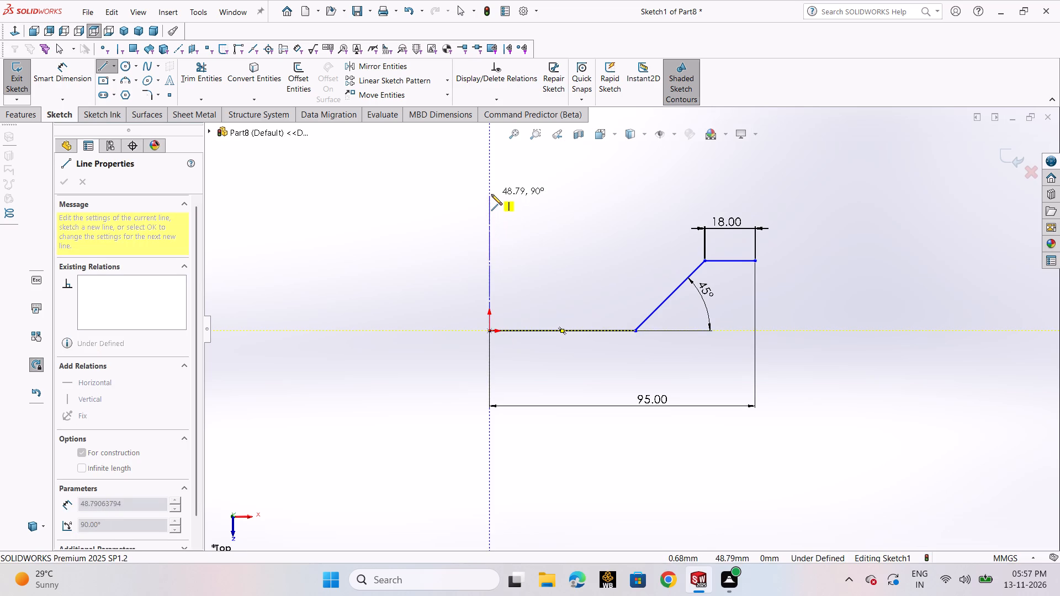
click(491, 194)
right_click(491, 194)
click(518, 202)
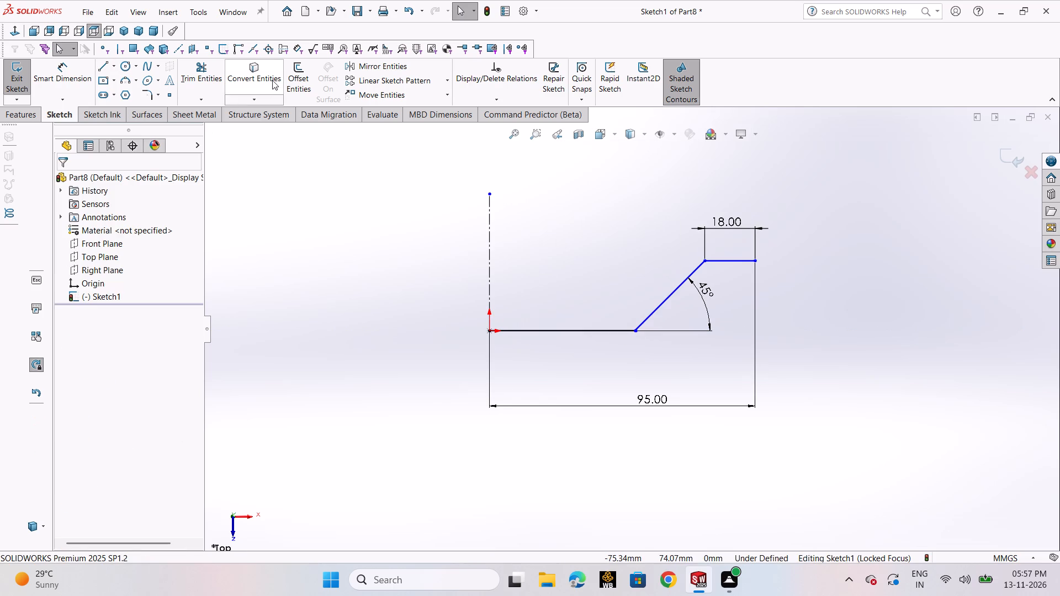
Offset the whole profile chain by 1.5 mm with Offset Entities, reversed to the upper side, with dimensions added.
click(293, 72)
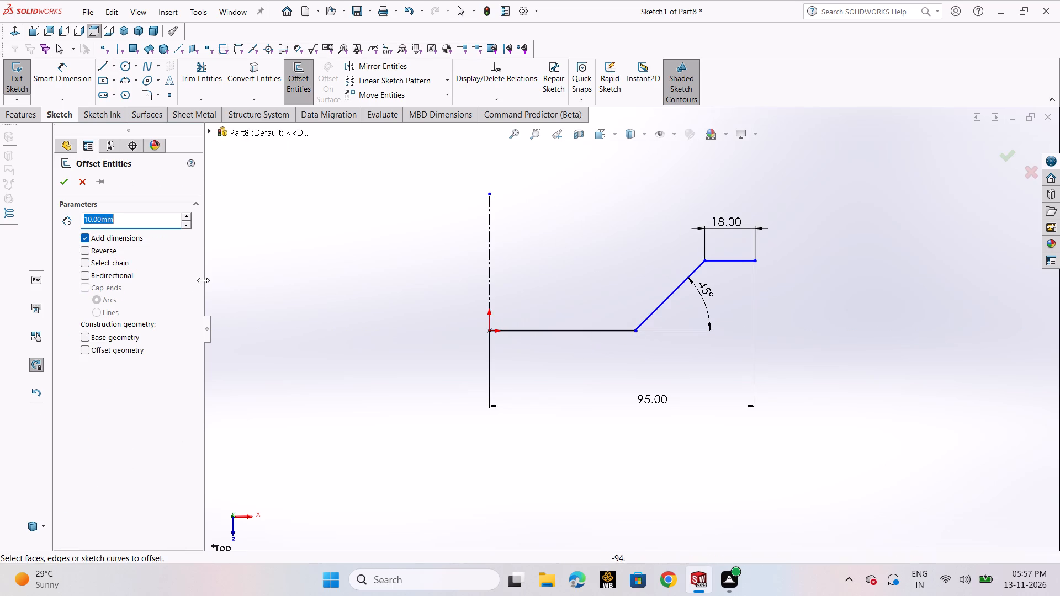
click(119, 264)
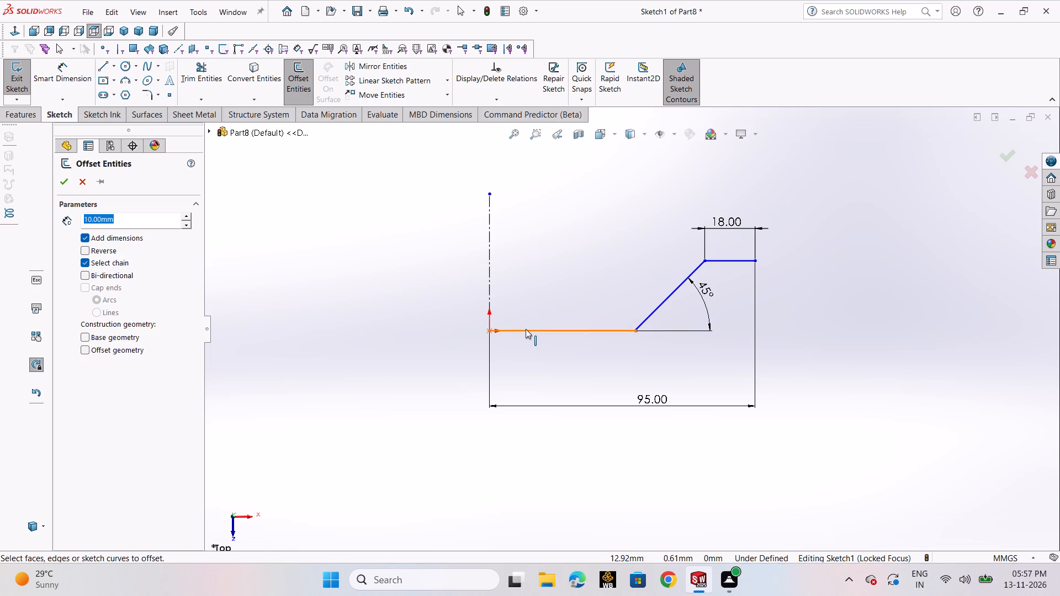
click(526, 329)
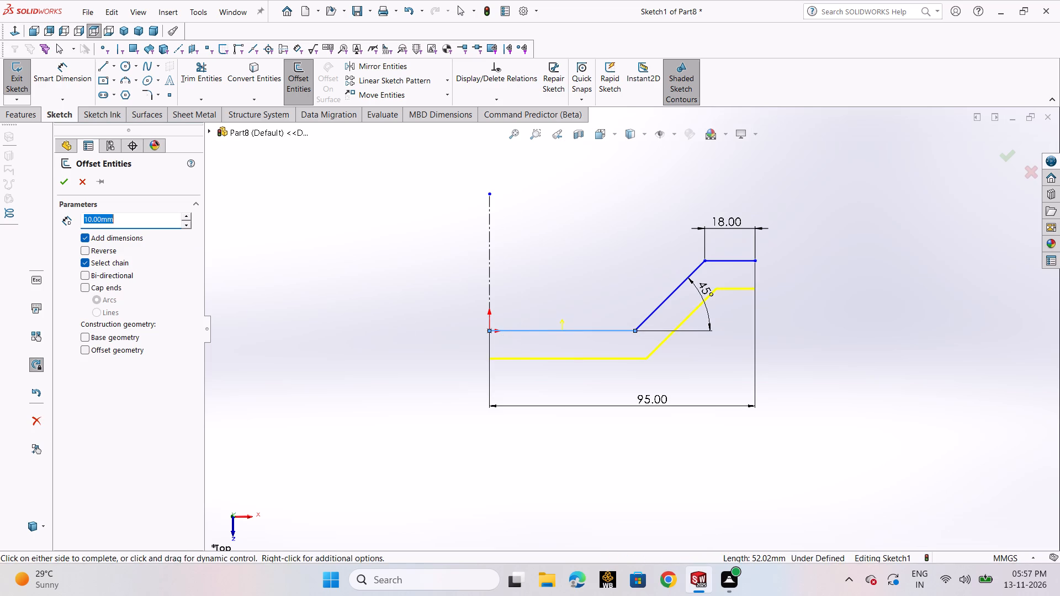
key(1)
text(.5)
key(Return)
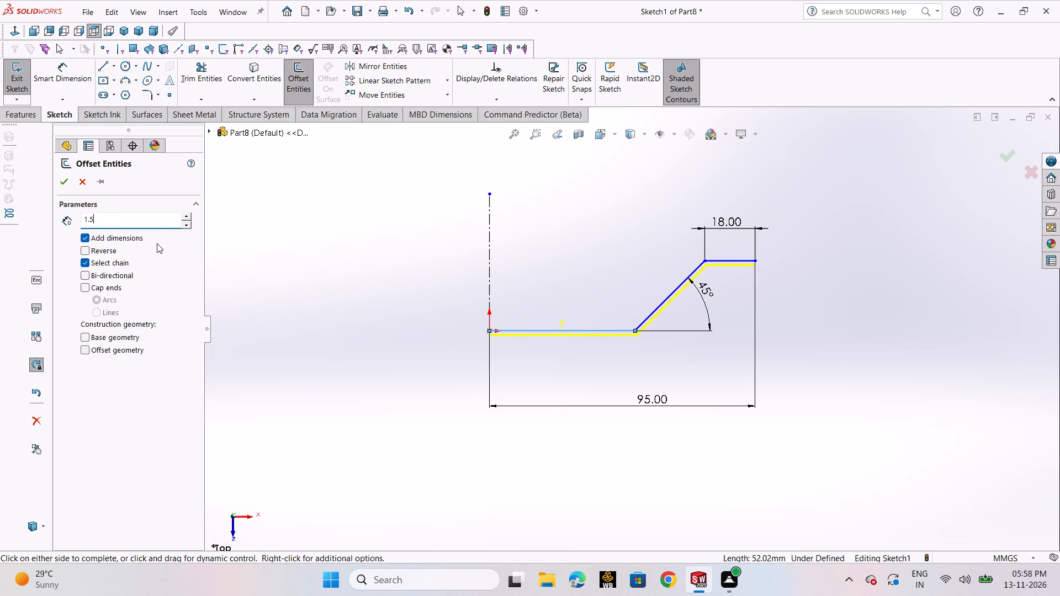
click(109, 255)
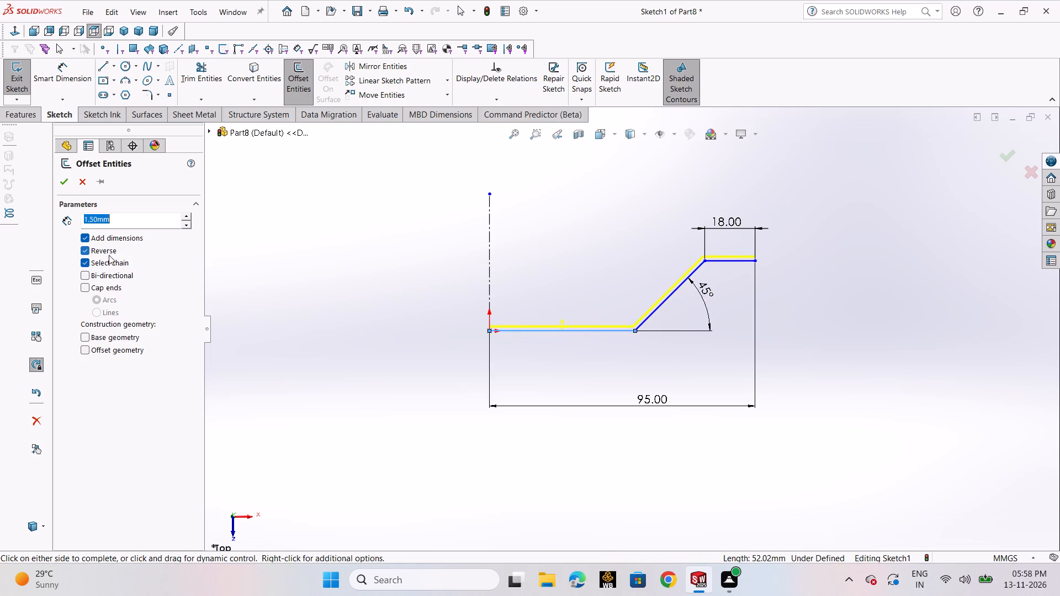
click(60, 183)
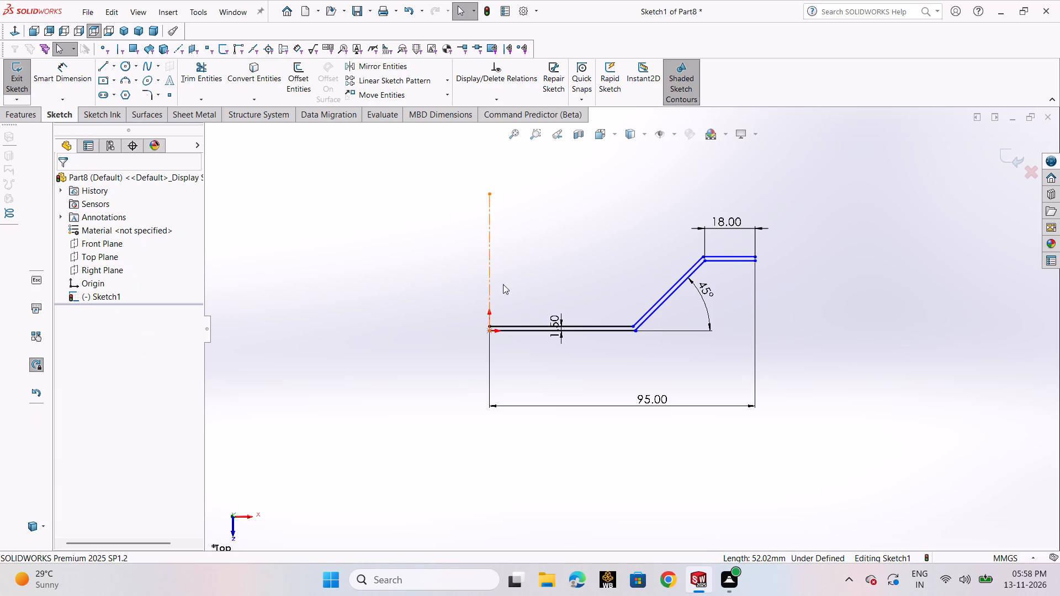
Close the profile's end at the origin with a short vertical line joining the original and offset lines.
scroll(503, 284, down, 1)
click(110, 66)
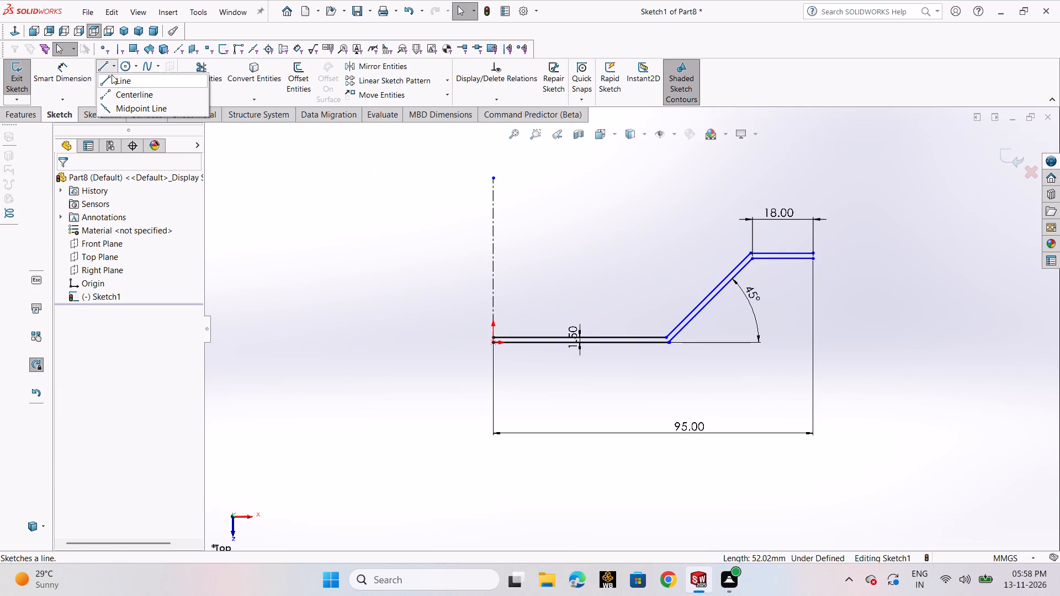
click(112, 74)
scroll(496, 343, down, 4)
click(523, 337)
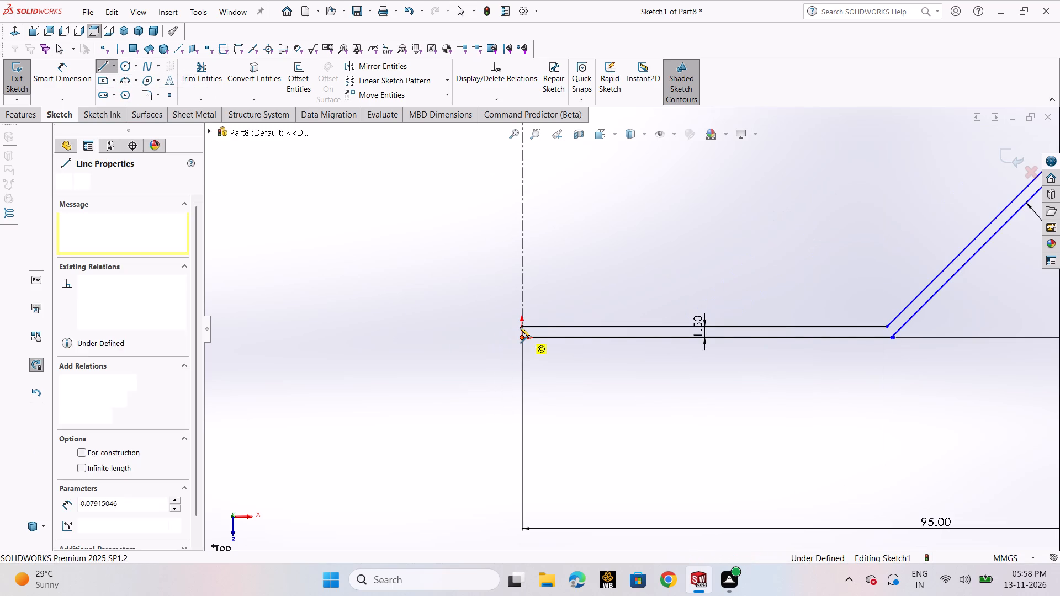
click(520, 327)
right_click(520, 327)
click(533, 329)
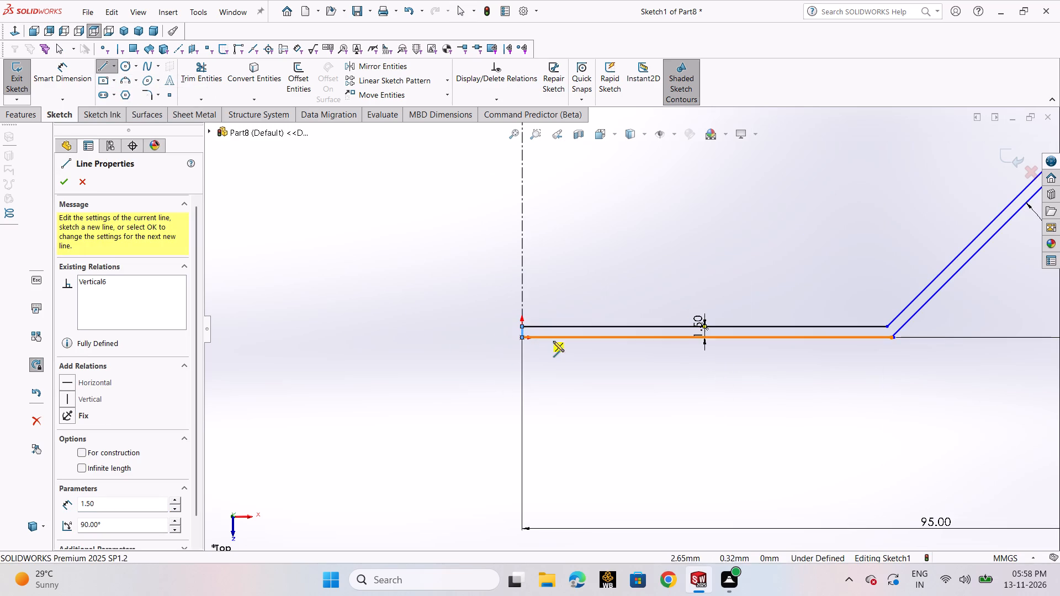
Close the profile's far end with a short vertical line joining the endpoints of the 18 mm line and its offset.
scroll(821, 338, up, 5)
scroll(847, 274, down, 6)
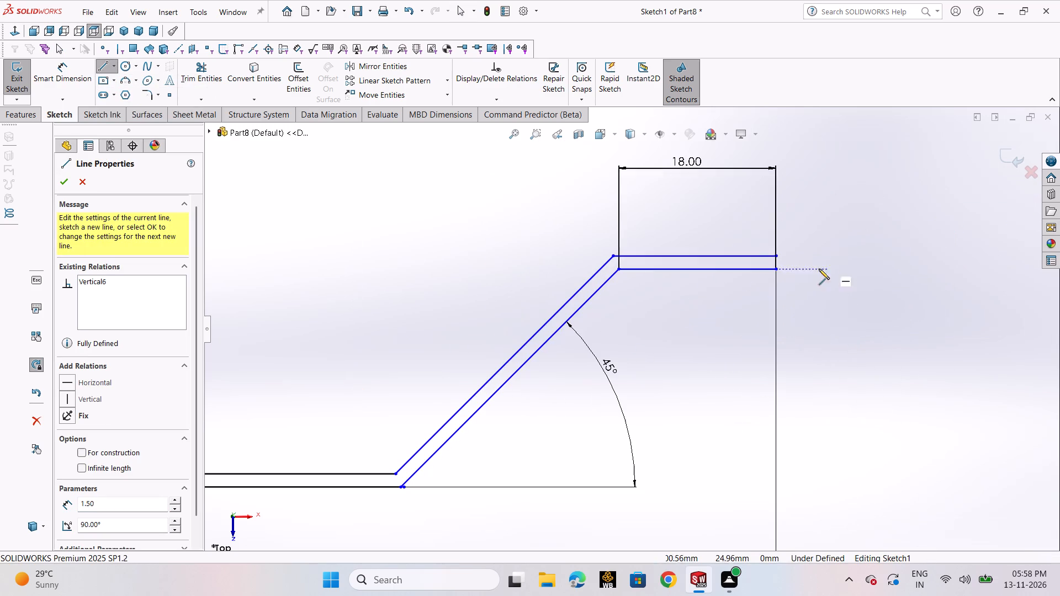
click(774, 269)
click(775, 258)
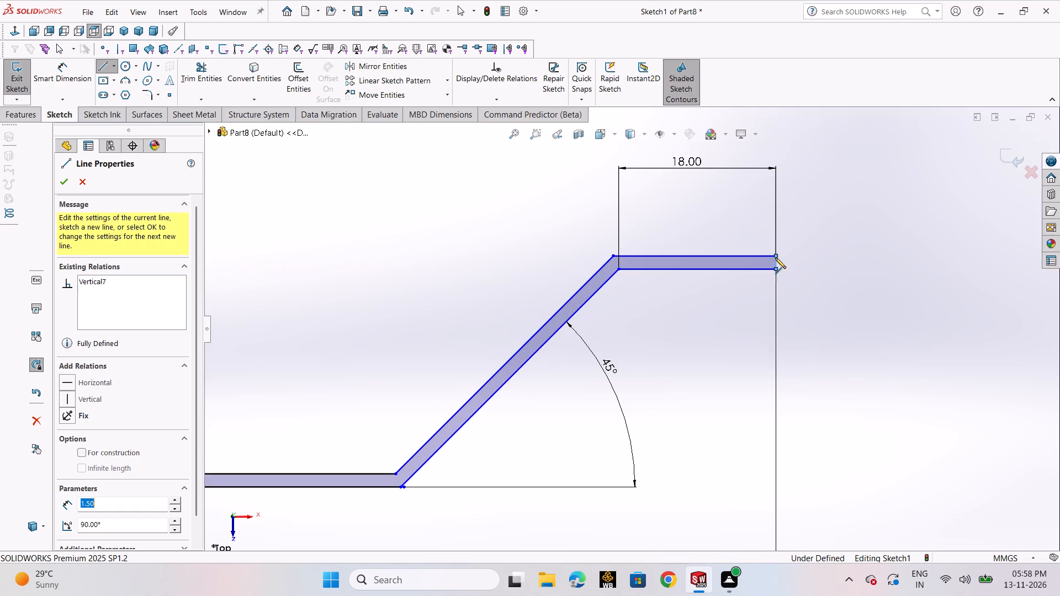
right_click(775, 258)
click(789, 266)
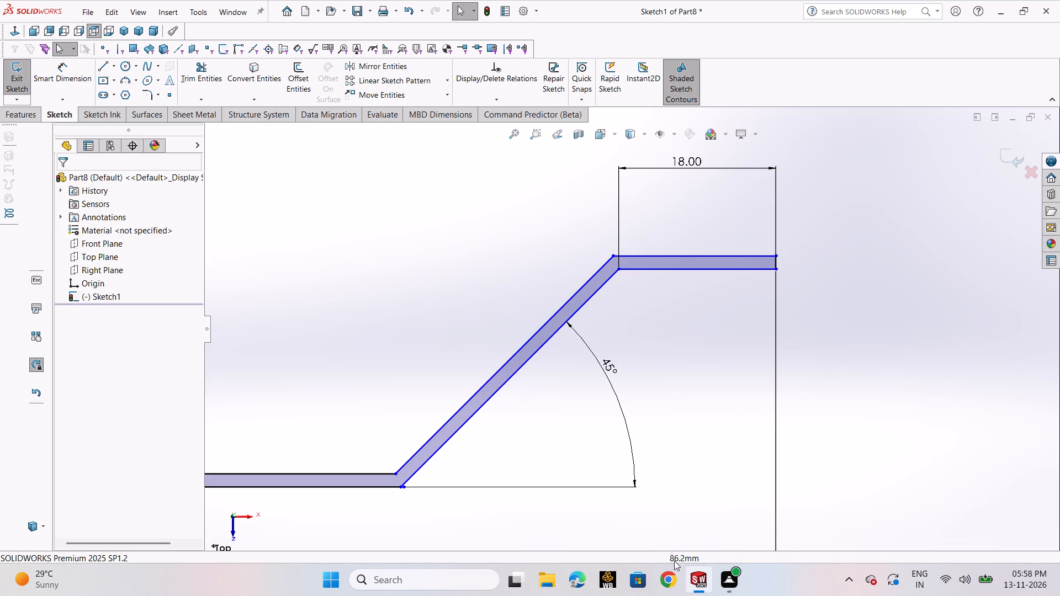
scroll(572, 593, up, 1)
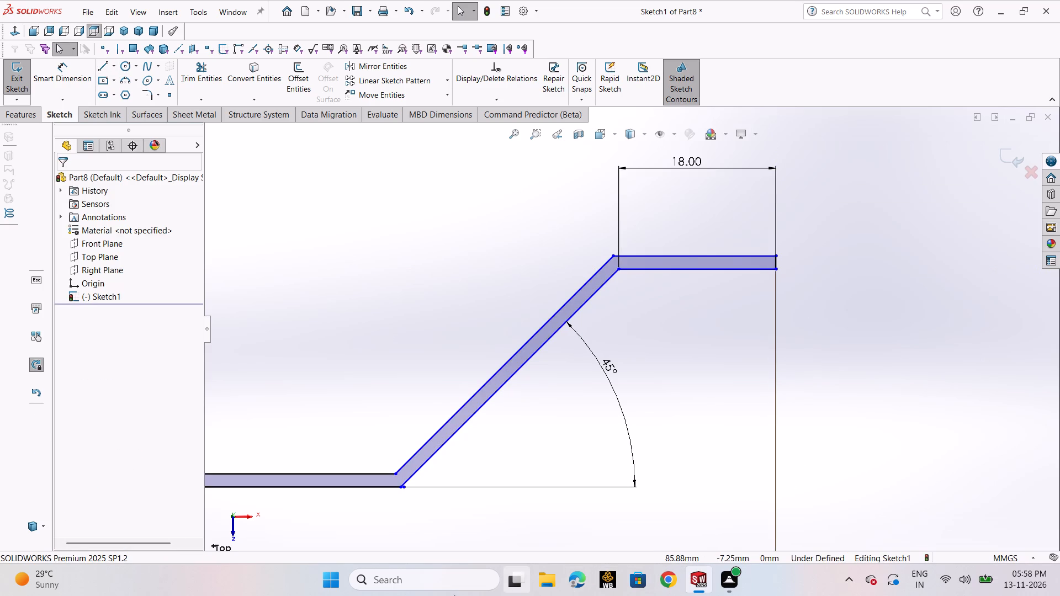
Dimension the bottom segment from the origin to the lower bend point as 40 mm.
scroll(565, 485, up, 6)
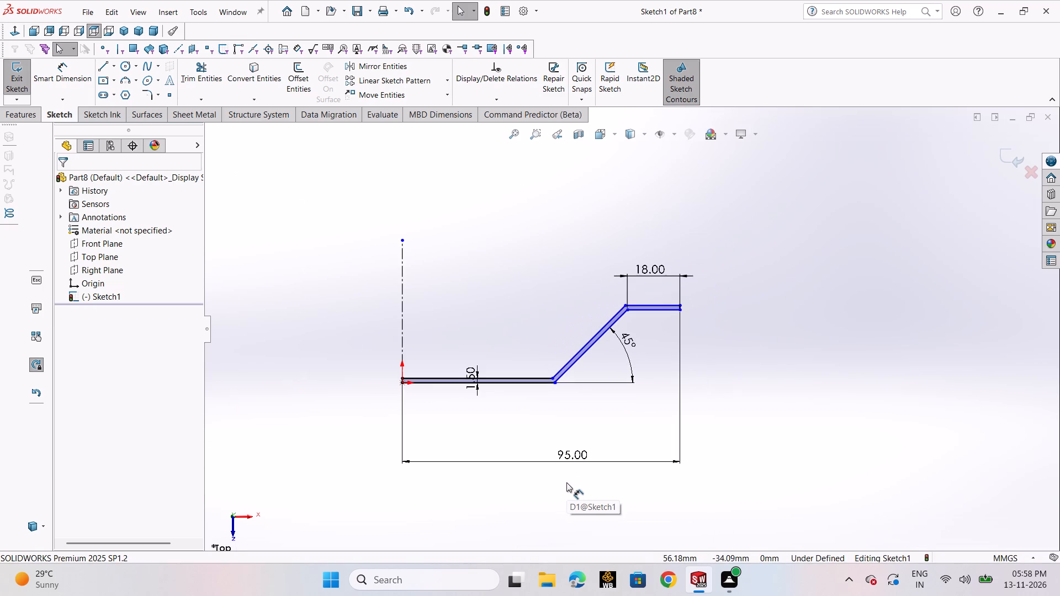
scroll(586, 365, down, 4)
scroll(550, 402, up, 2)
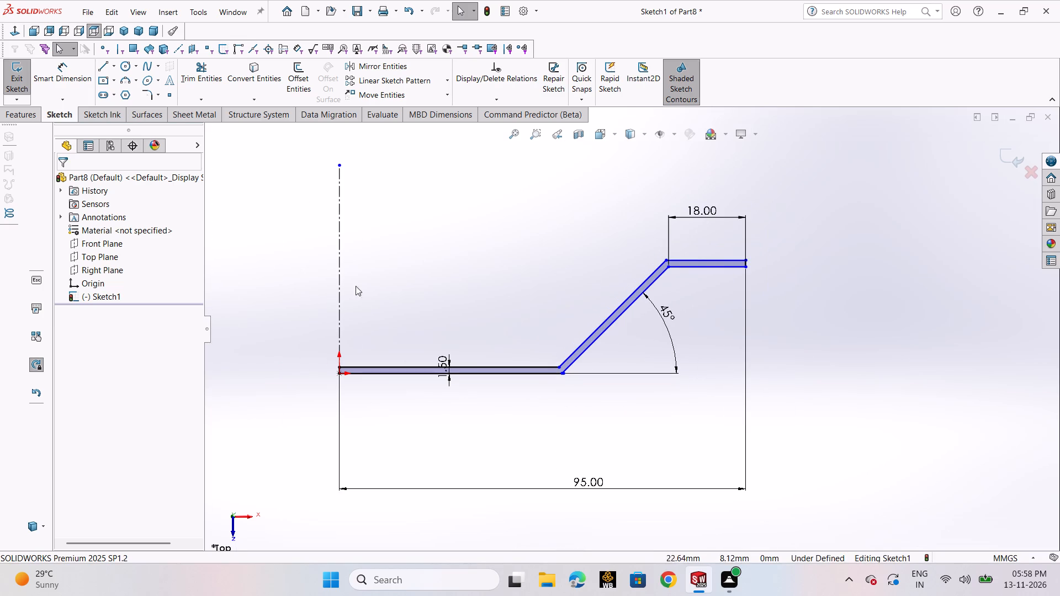
click(51, 76)
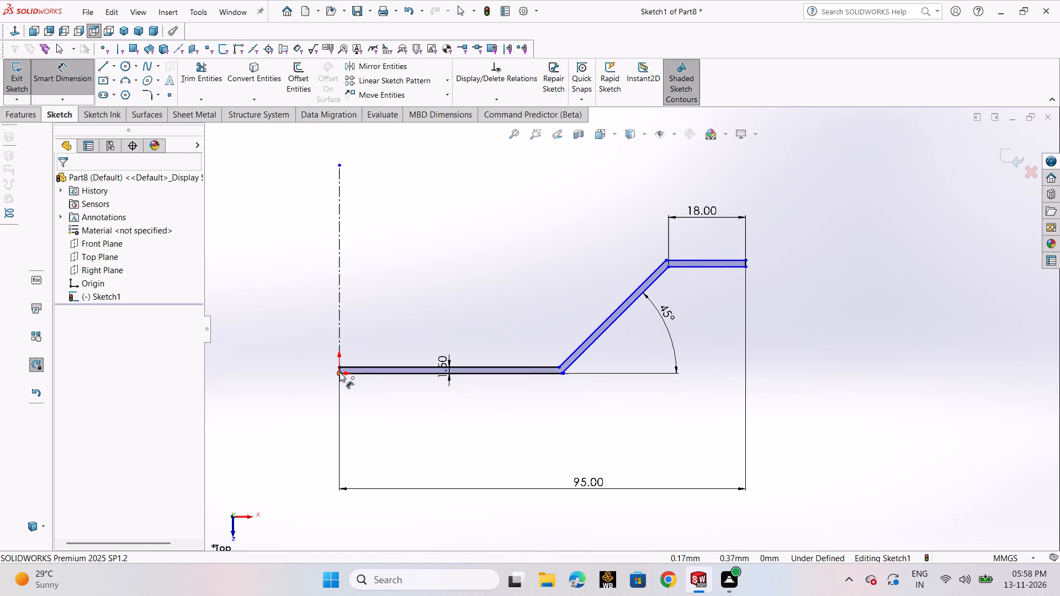
click(340, 372)
click(561, 375)
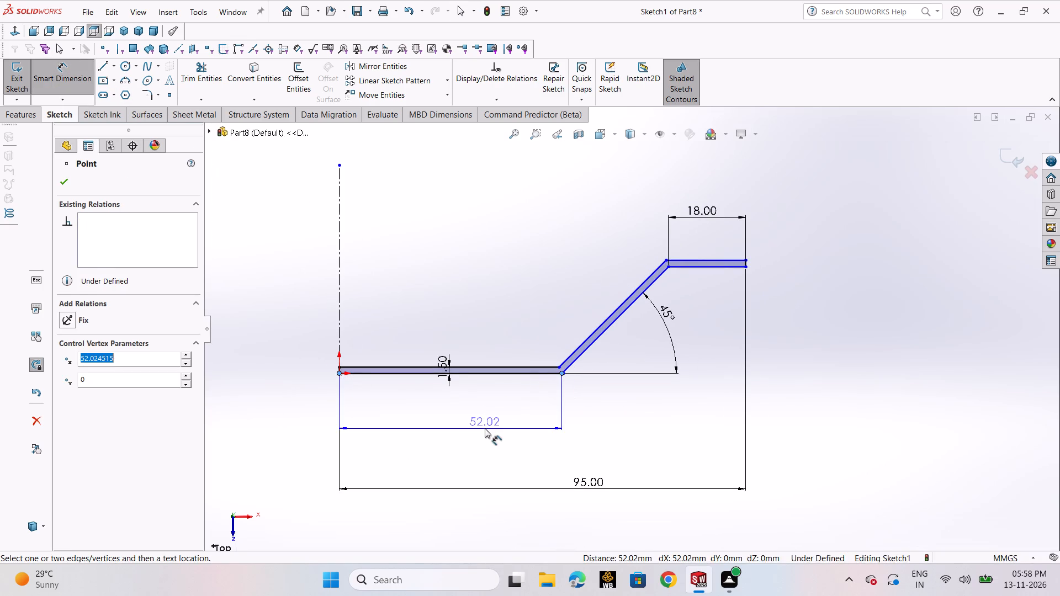
click(485, 428)
text(40)
key(Return)
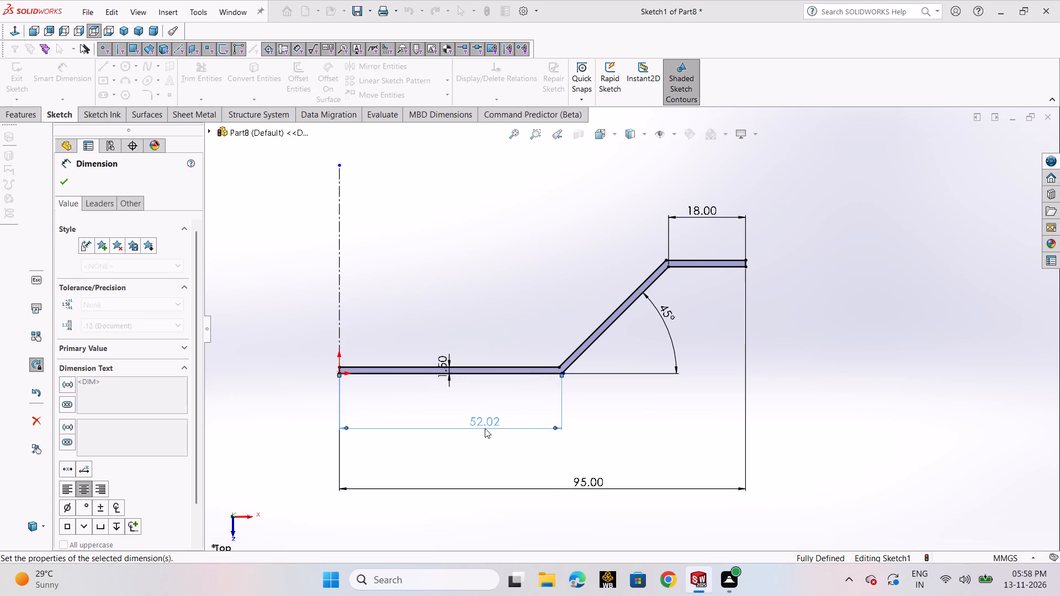
scroll(501, 384, up, 2)
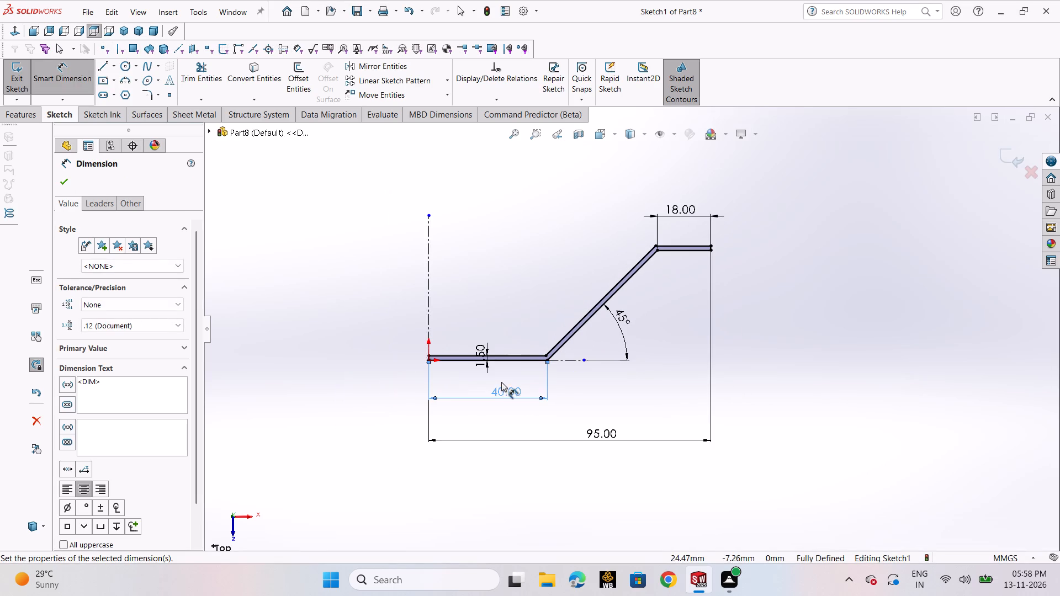
click(68, 187)
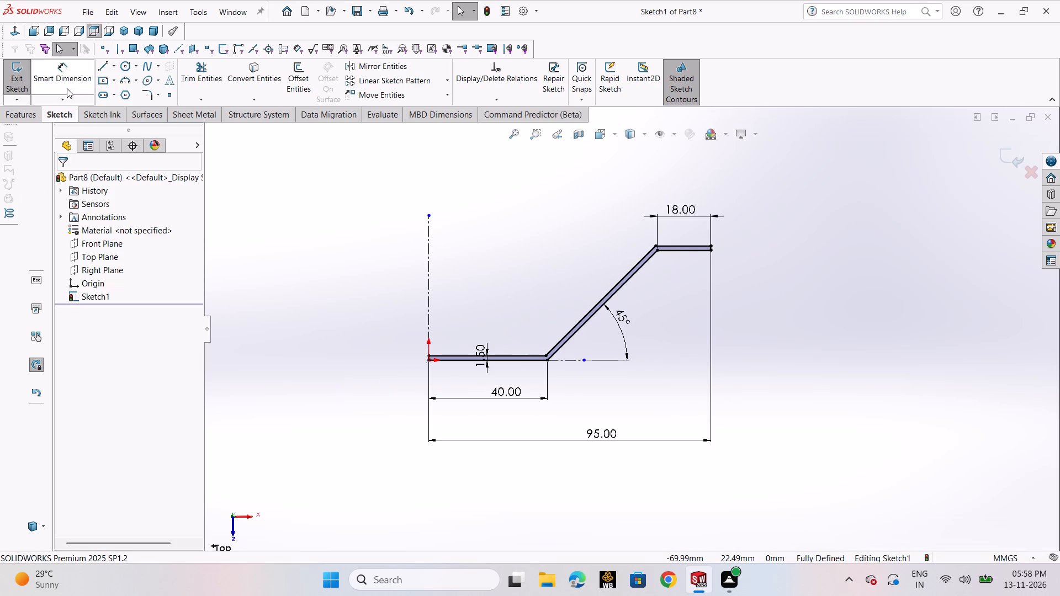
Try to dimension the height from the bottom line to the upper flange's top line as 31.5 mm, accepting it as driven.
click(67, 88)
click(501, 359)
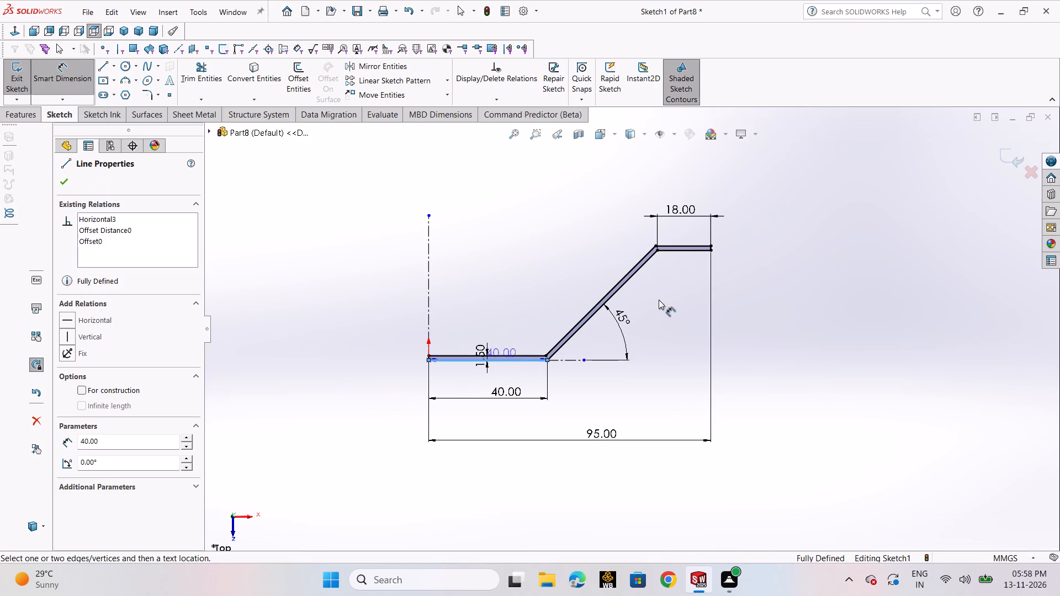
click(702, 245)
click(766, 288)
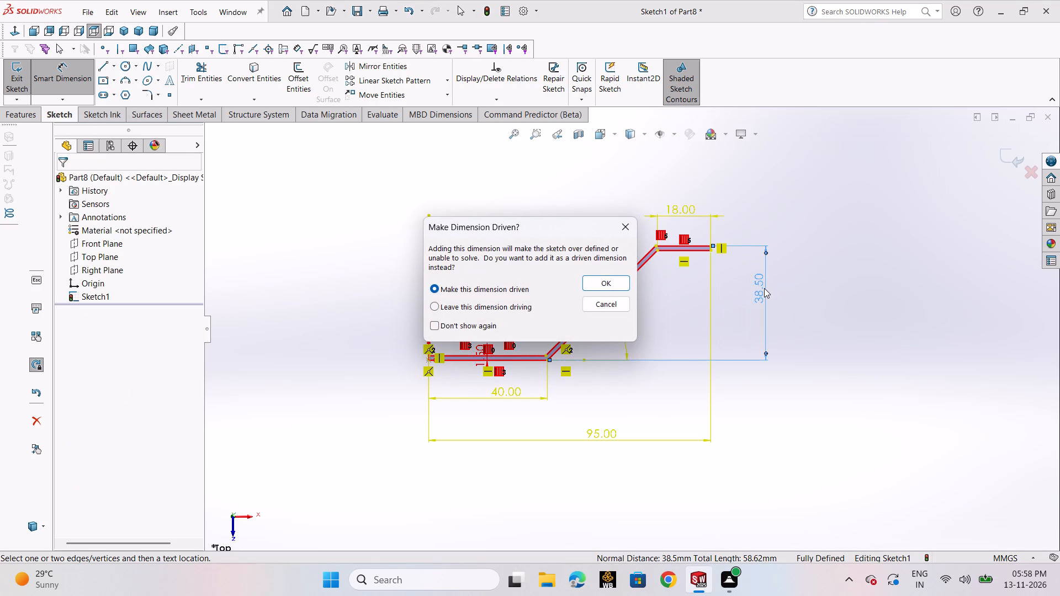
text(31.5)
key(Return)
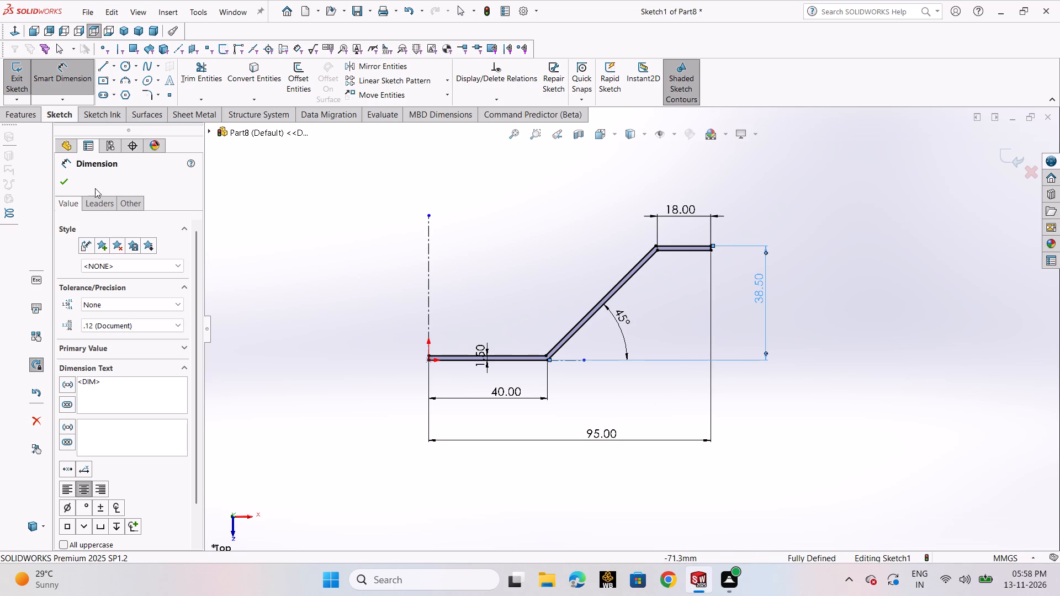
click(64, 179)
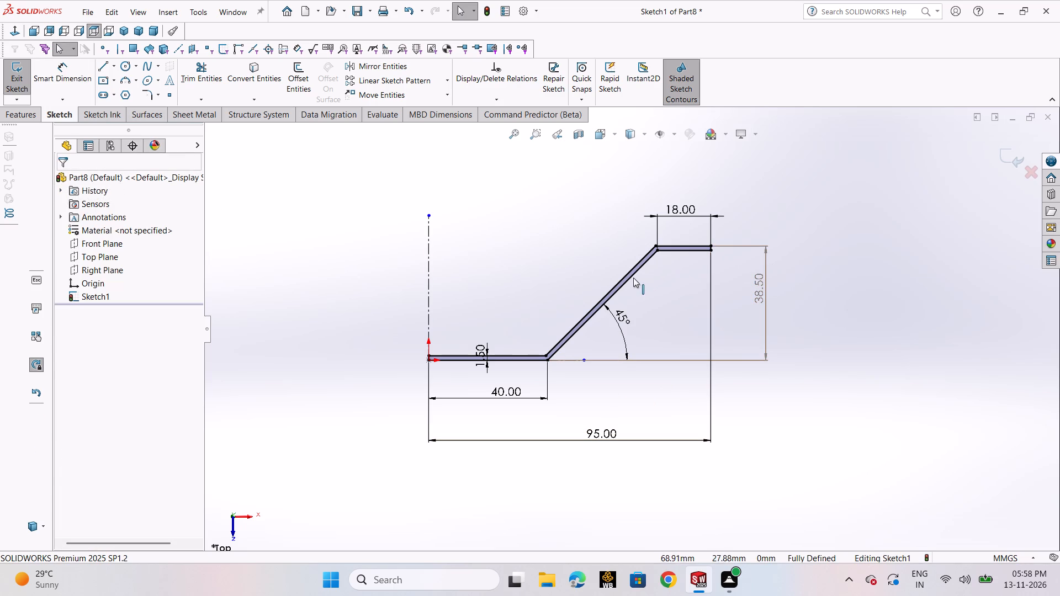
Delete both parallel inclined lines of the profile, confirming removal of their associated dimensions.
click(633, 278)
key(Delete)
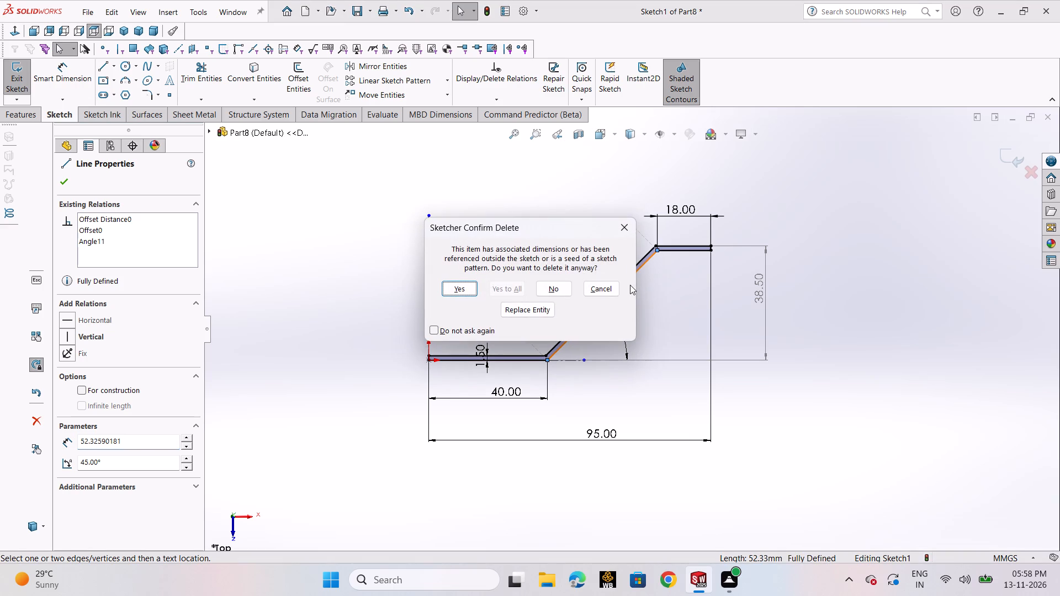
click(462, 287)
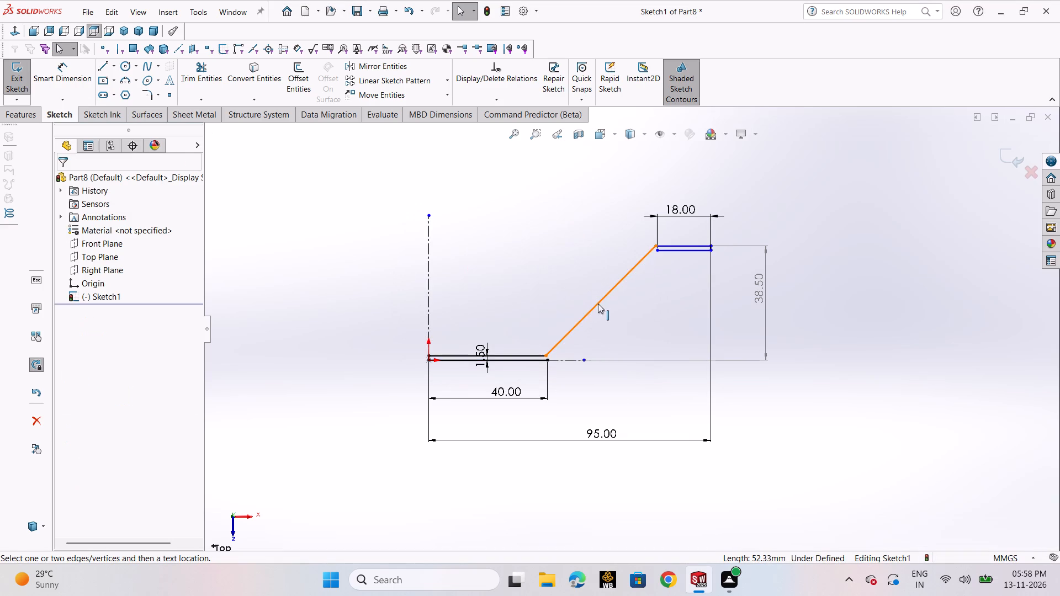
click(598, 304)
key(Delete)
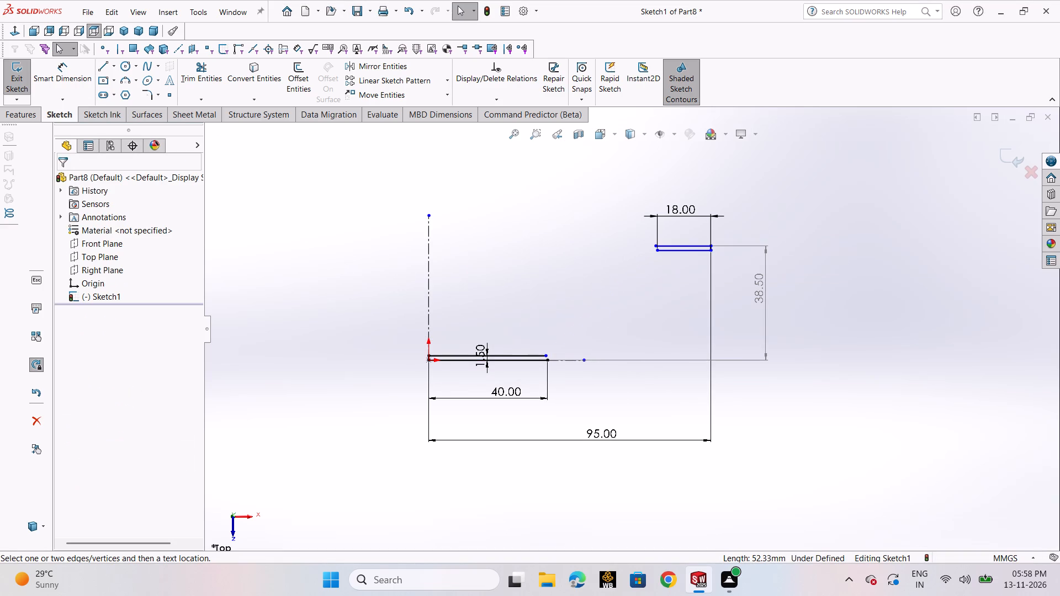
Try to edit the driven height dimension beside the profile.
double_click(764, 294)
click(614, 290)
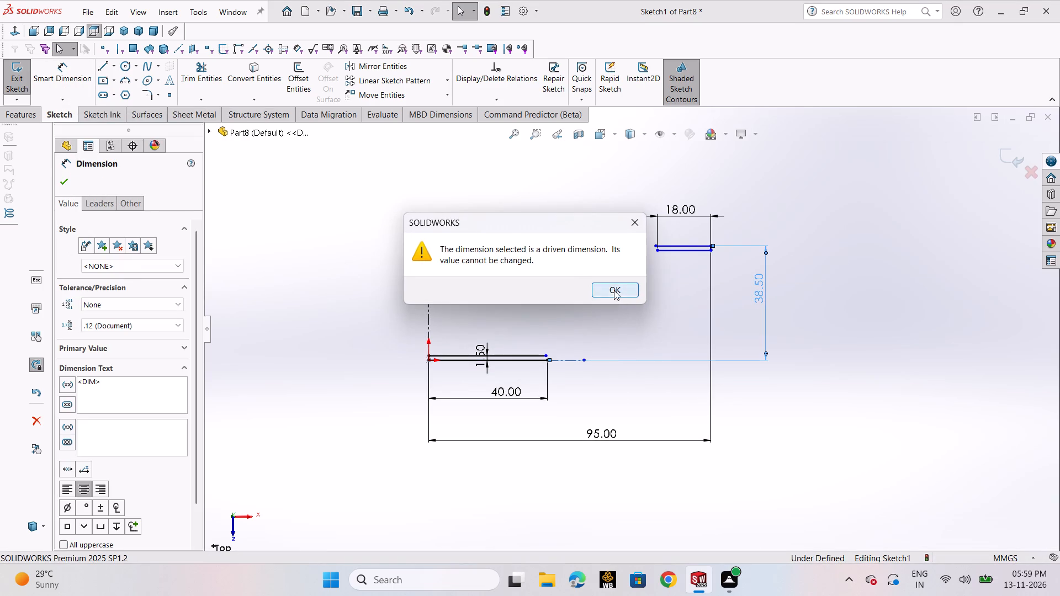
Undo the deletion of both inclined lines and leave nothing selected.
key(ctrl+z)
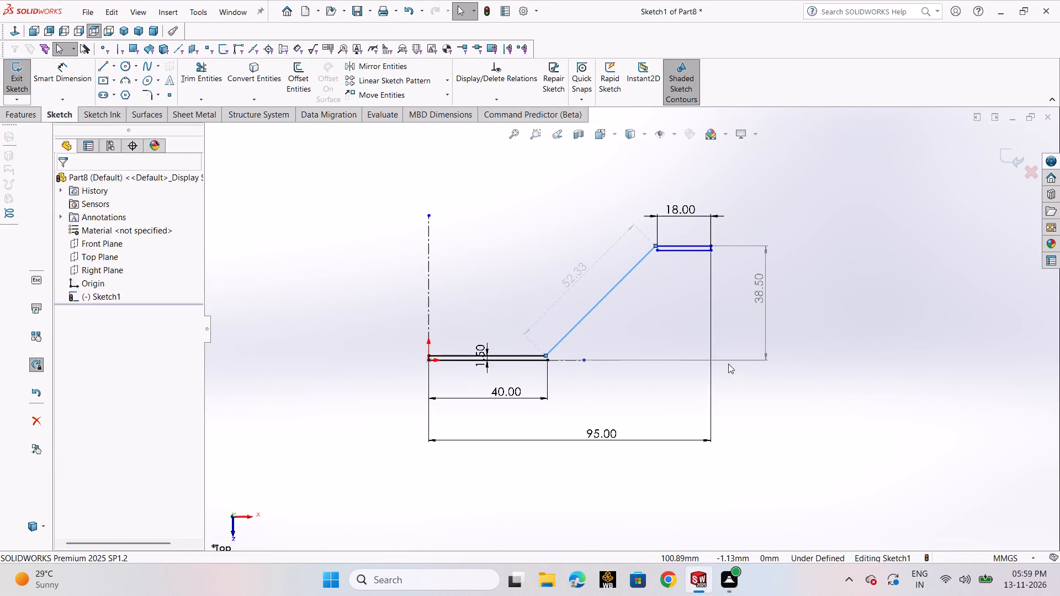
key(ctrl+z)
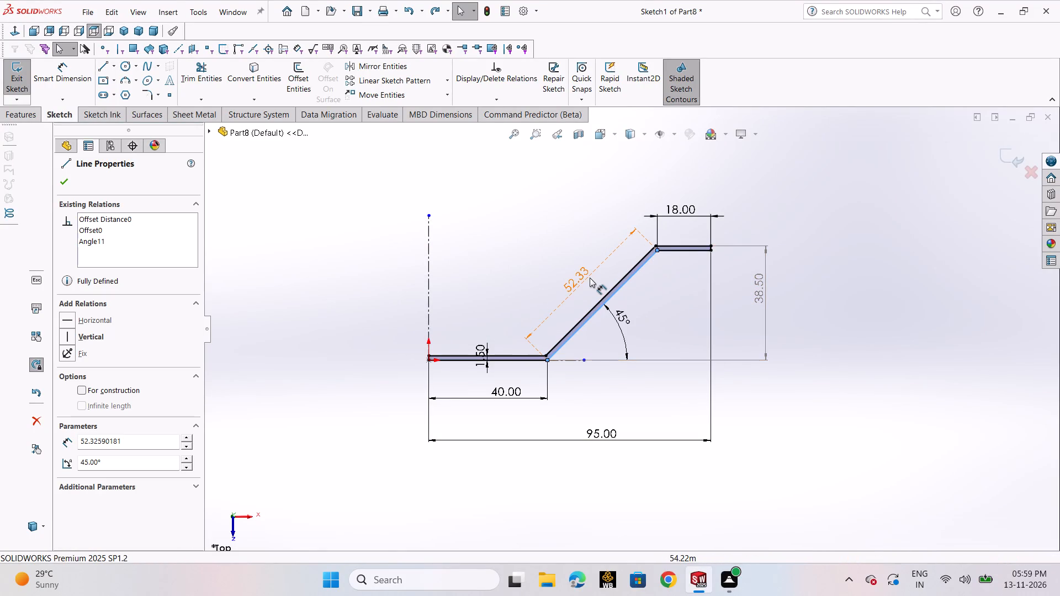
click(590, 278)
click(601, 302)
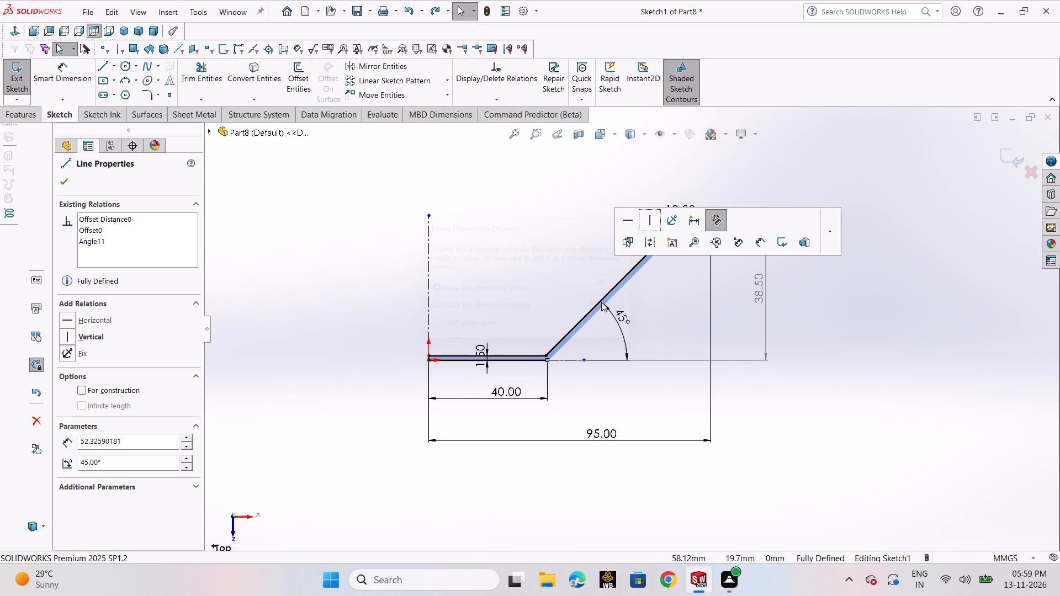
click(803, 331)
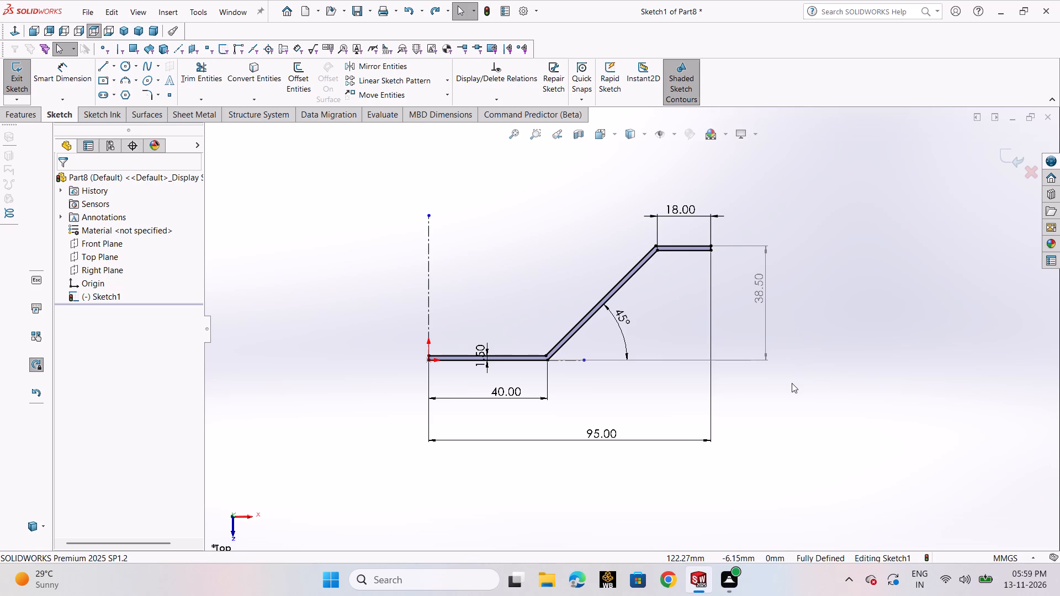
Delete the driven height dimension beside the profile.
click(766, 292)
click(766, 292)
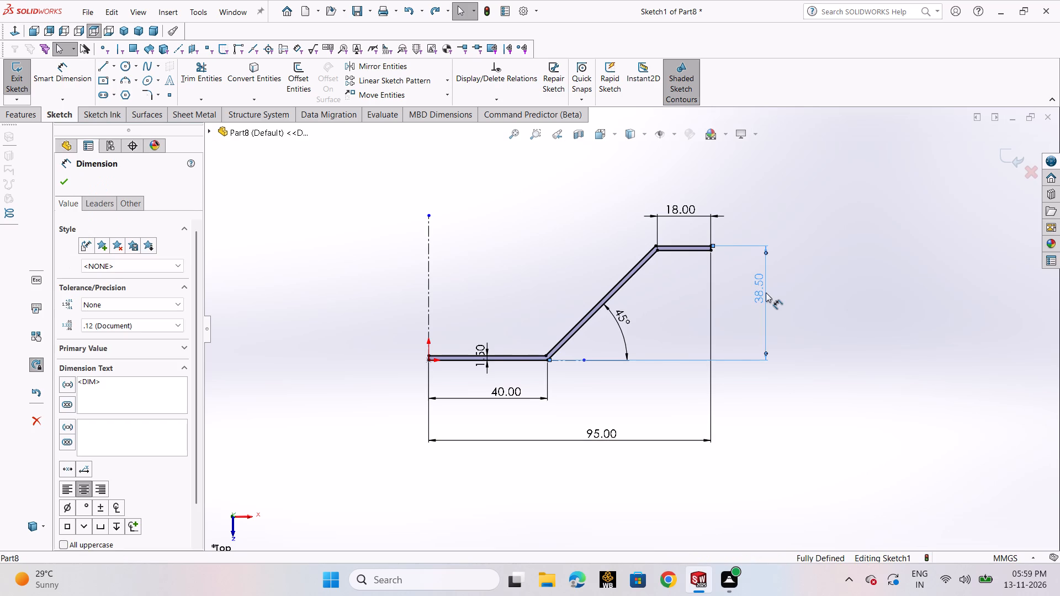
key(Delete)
Delete both inclined lines between the bottom segment and the upper flange together.
drag(565, 292, 601, 335)
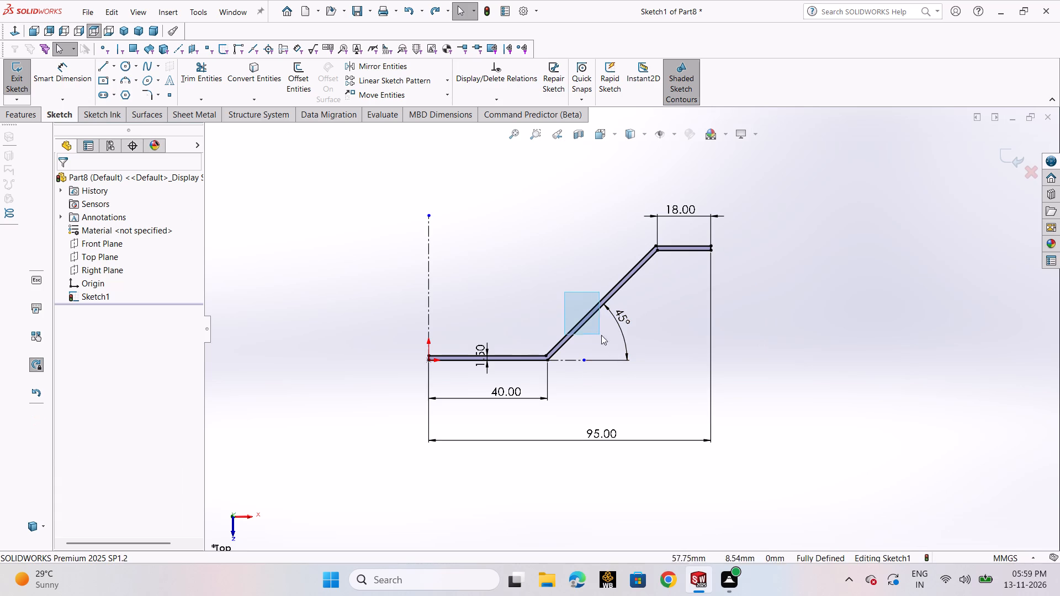
drag(601, 335, 621, 354)
drag(622, 345, 553, 298)
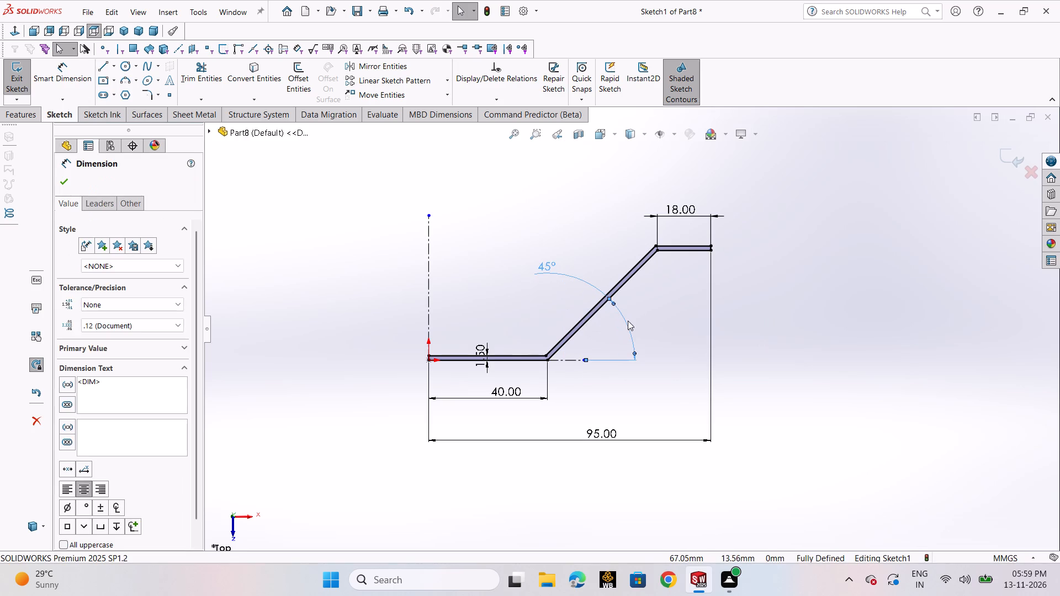
drag(619, 334, 559, 297)
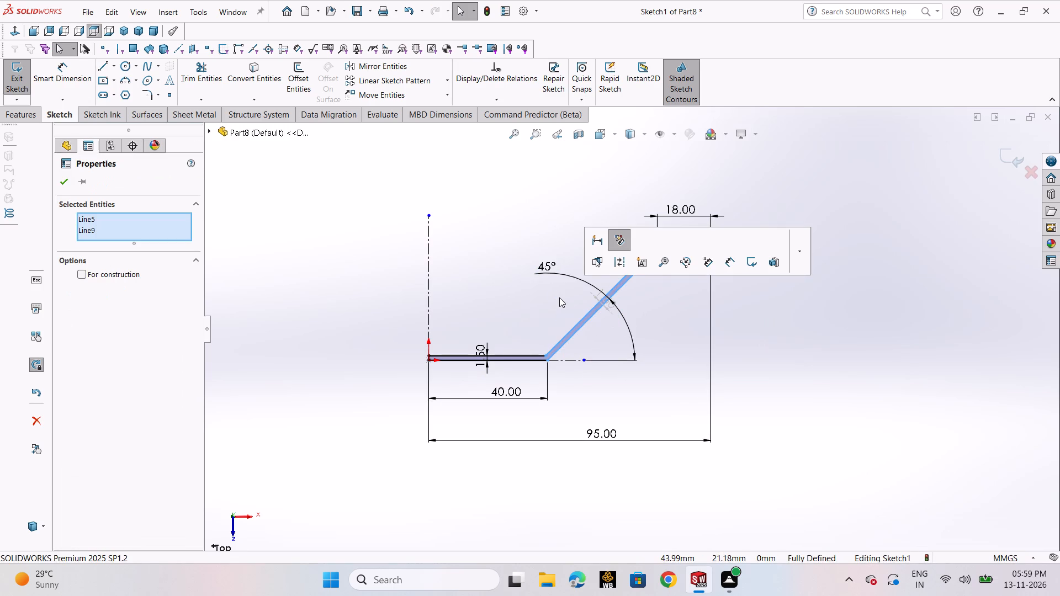
key(Delete)
click(457, 285)
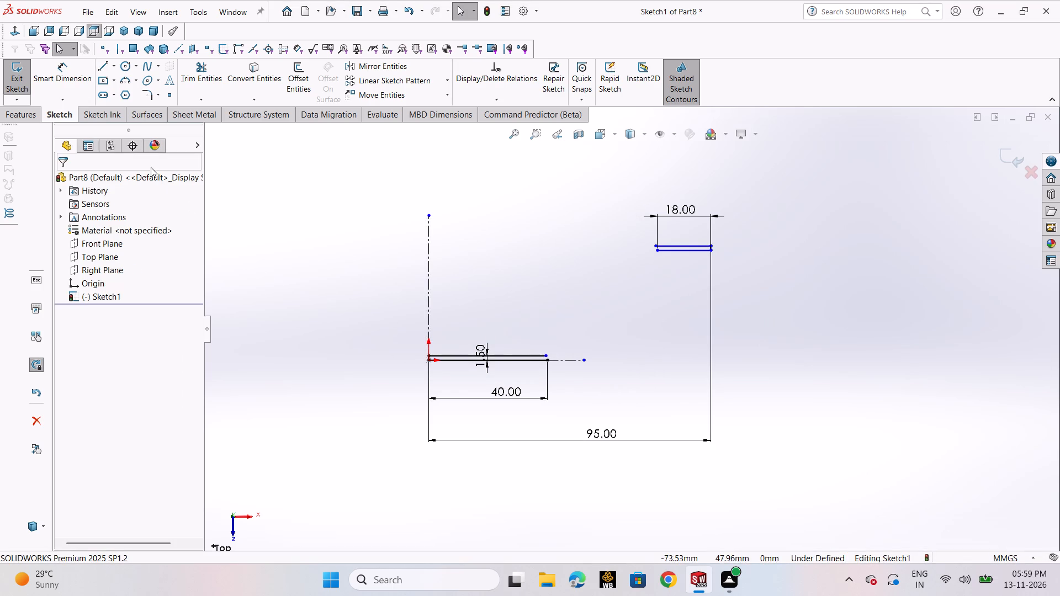
Dimension the height from the bottom line to the upper flange's top line as 31.50 mm.
click(50, 77)
click(527, 360)
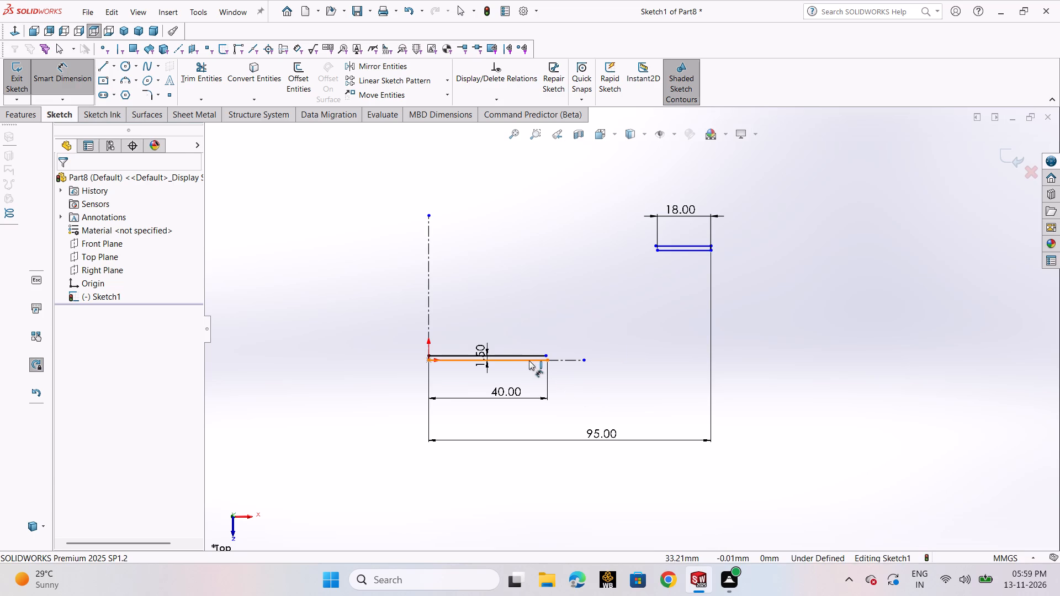
click(700, 246)
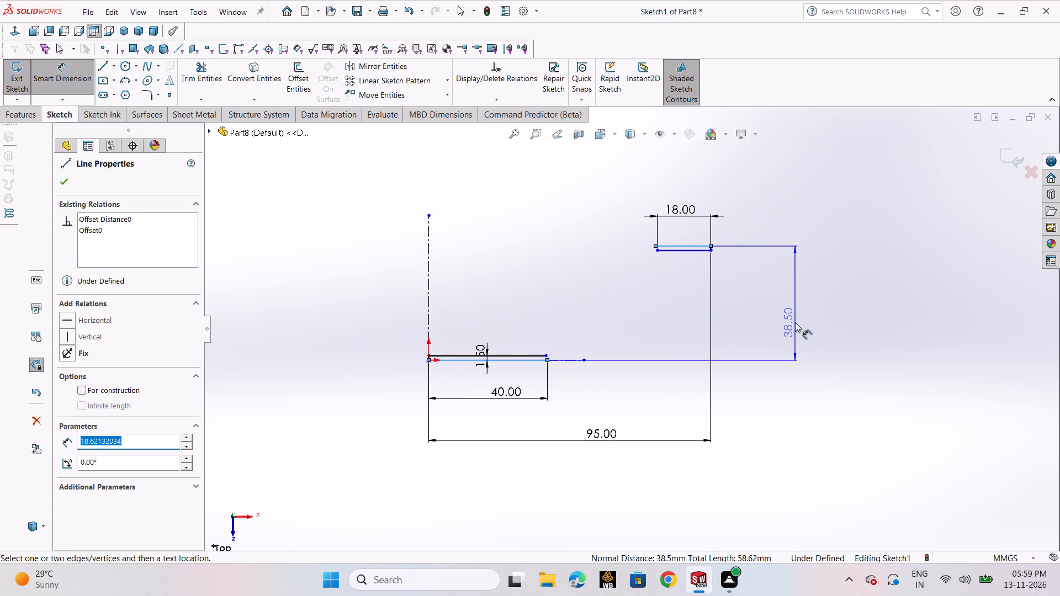
click(795, 322)
text(31.50)
key(Return)
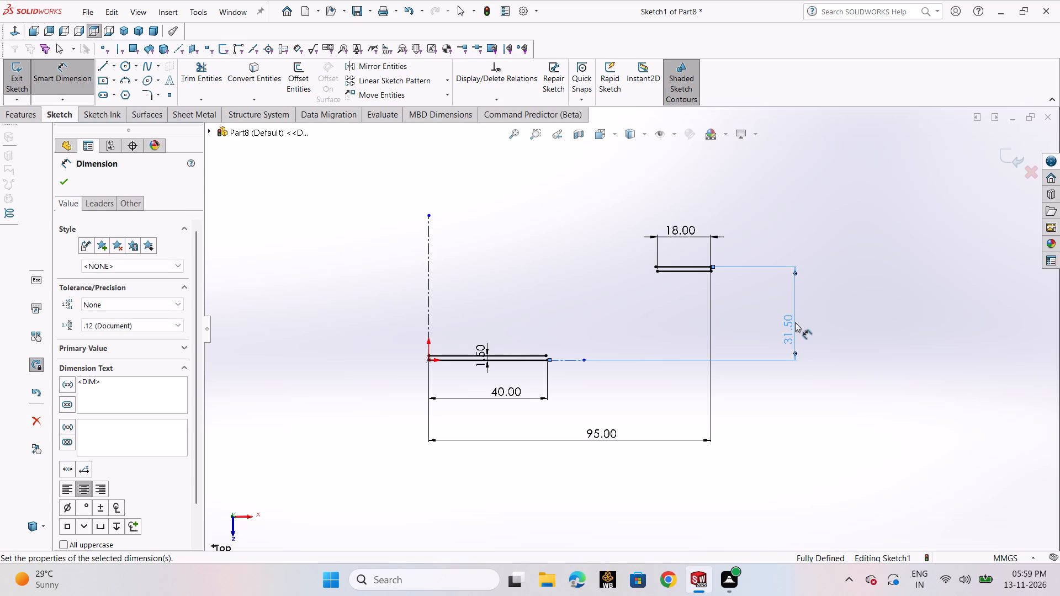
click(66, 183)
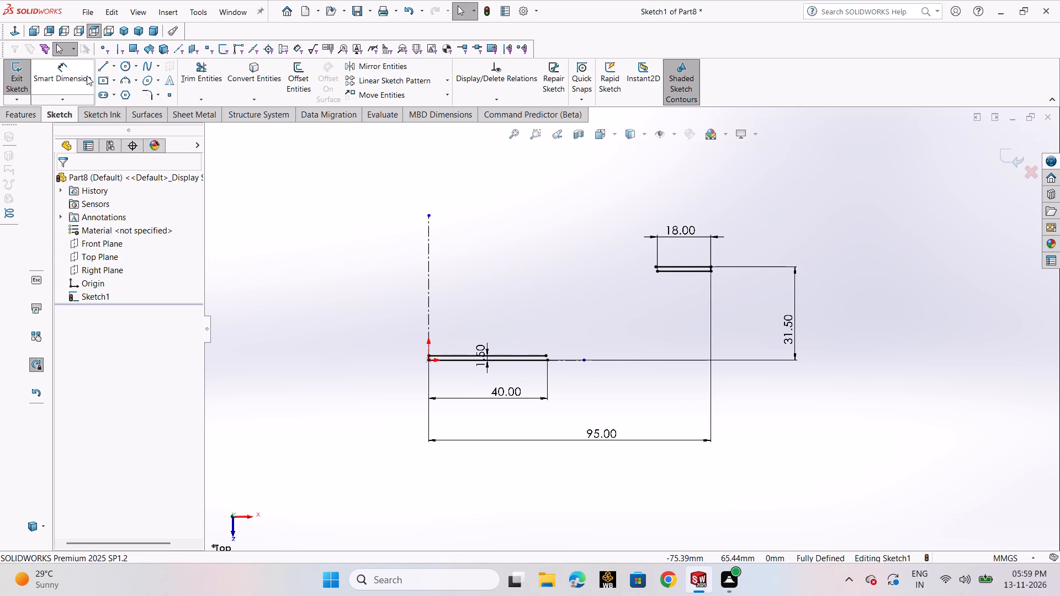
Sketch two inclined lines joining the bottom segment to the upper flange, one between the upper endpoints and one between the lower endpoints.
click(107, 67)
click(117, 80)
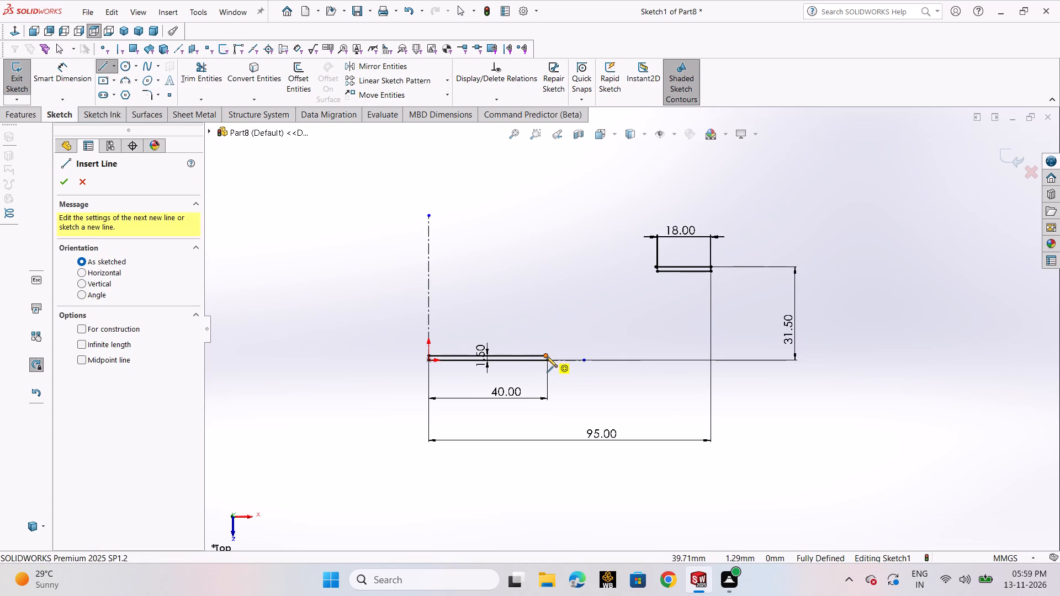
click(547, 356)
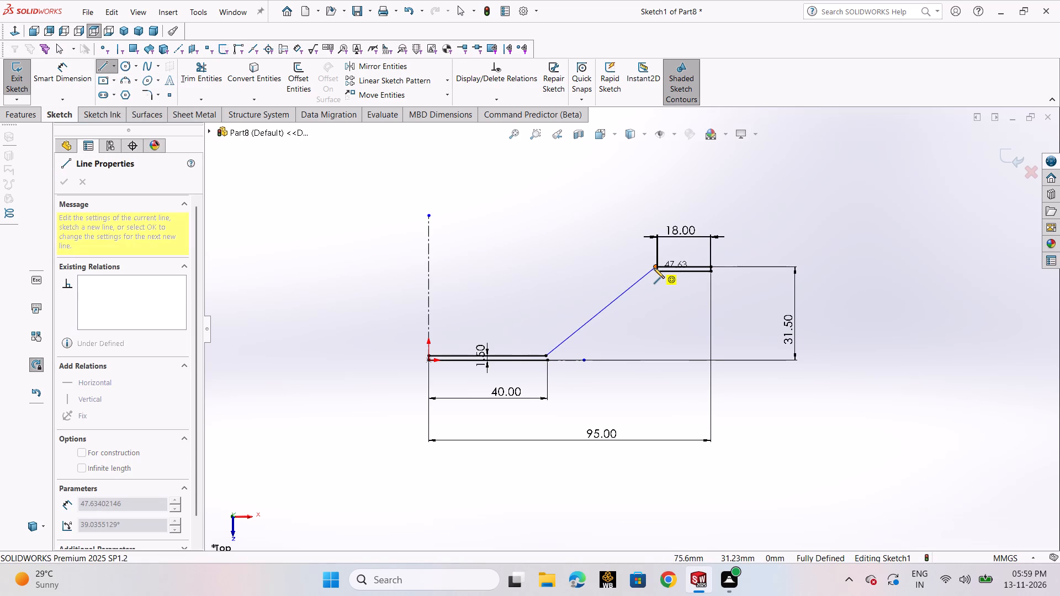
click(654, 268)
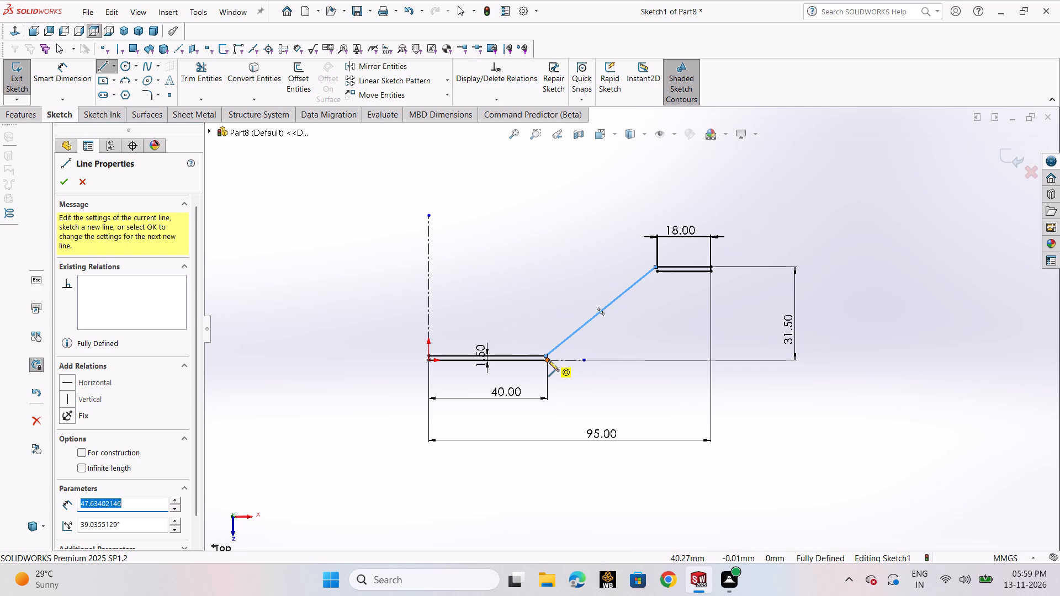
click(548, 360)
click(657, 274)
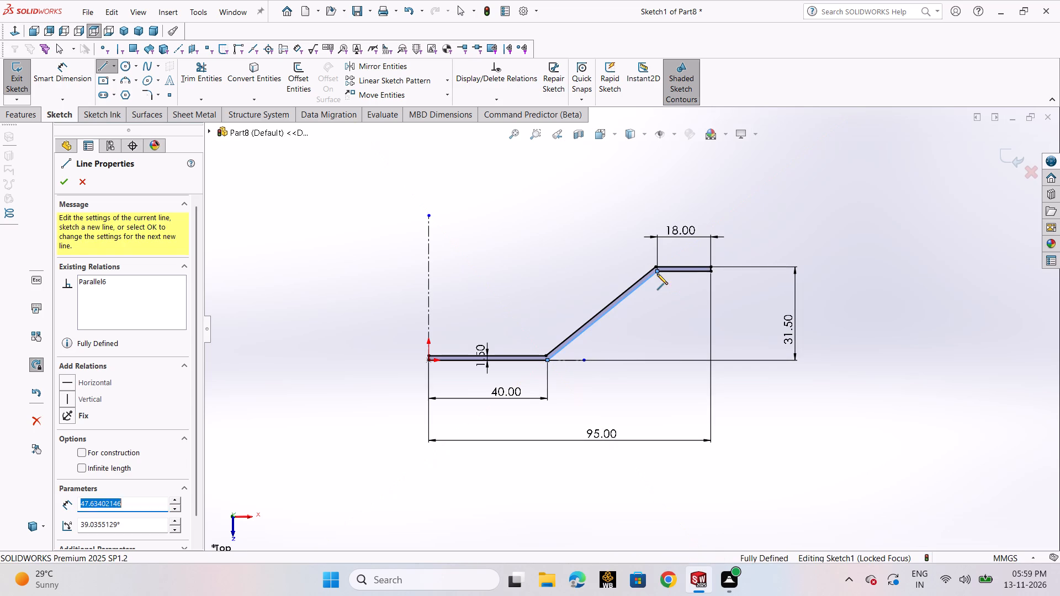
right_click(657, 274)
click(673, 281)
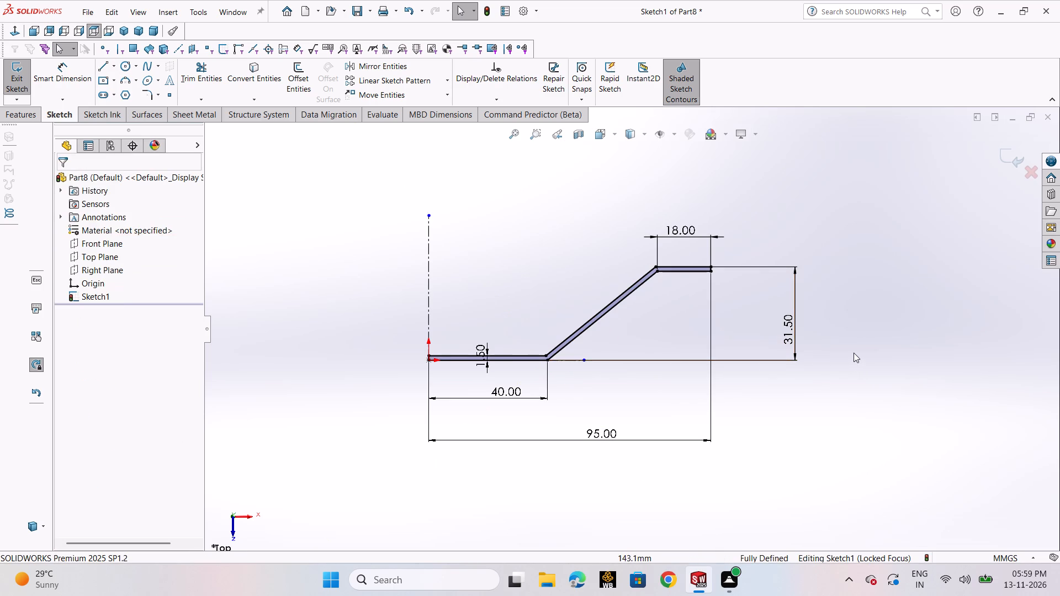
click(854, 353)
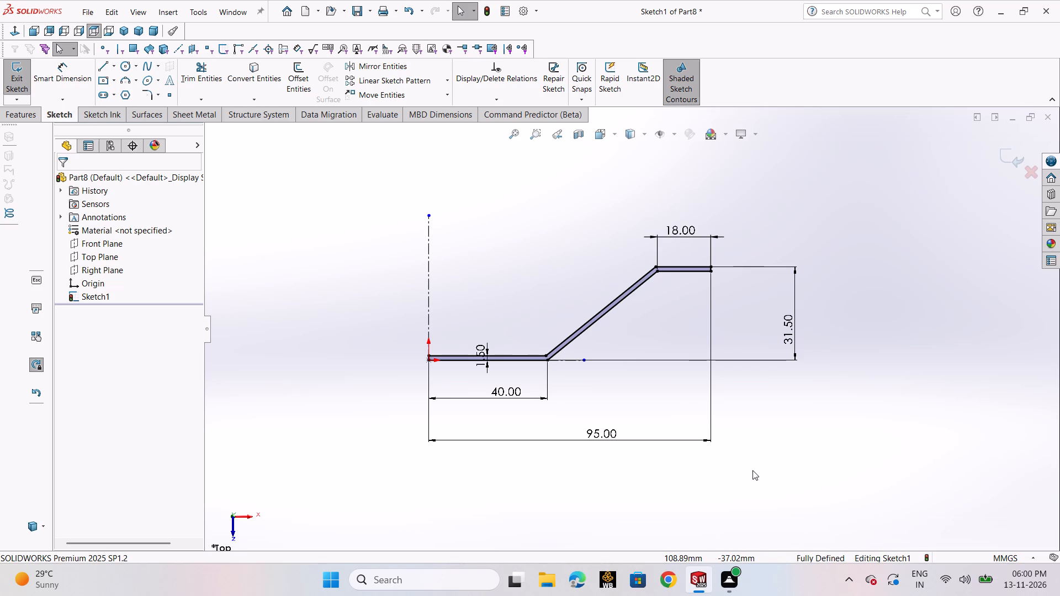
Fillet the inner and outer corners at both bends of the stepped profile with a 10 mm radius.
click(150, 92)
click(150, 103)
scroll(686, 278, down, 4)
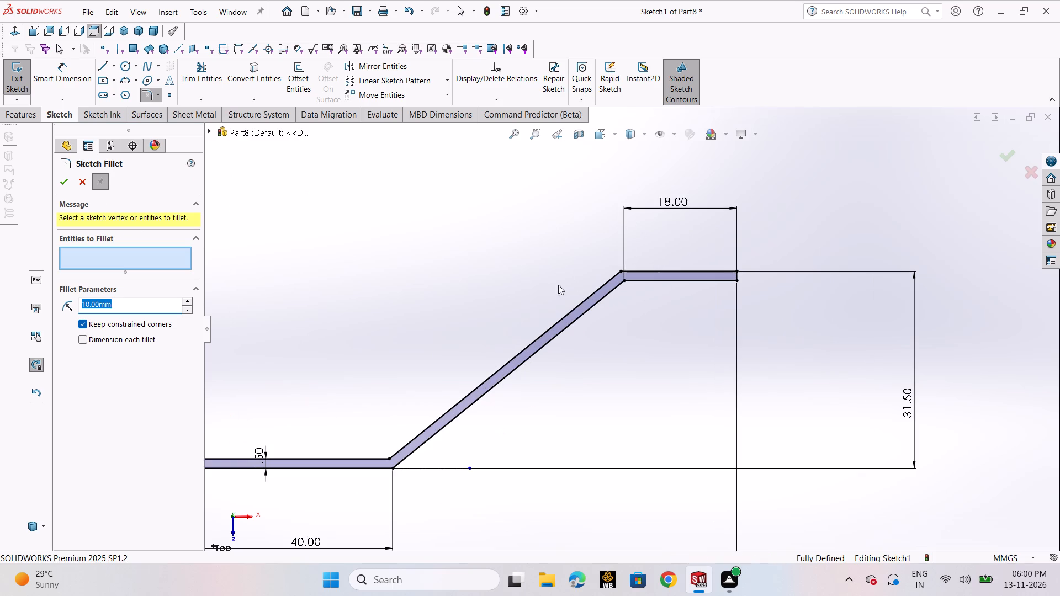
click(621, 270)
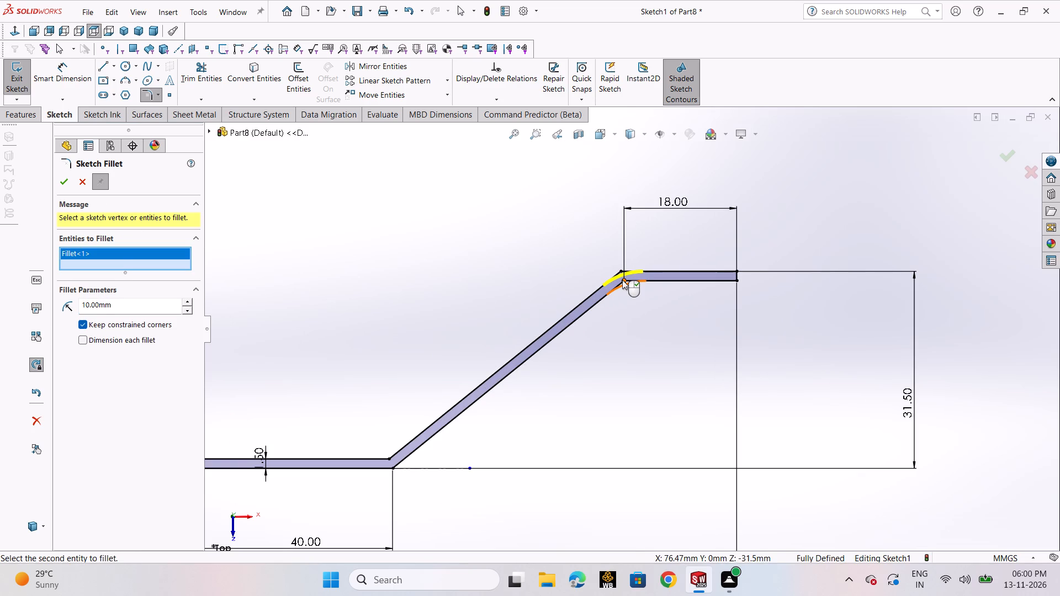
click(622, 280)
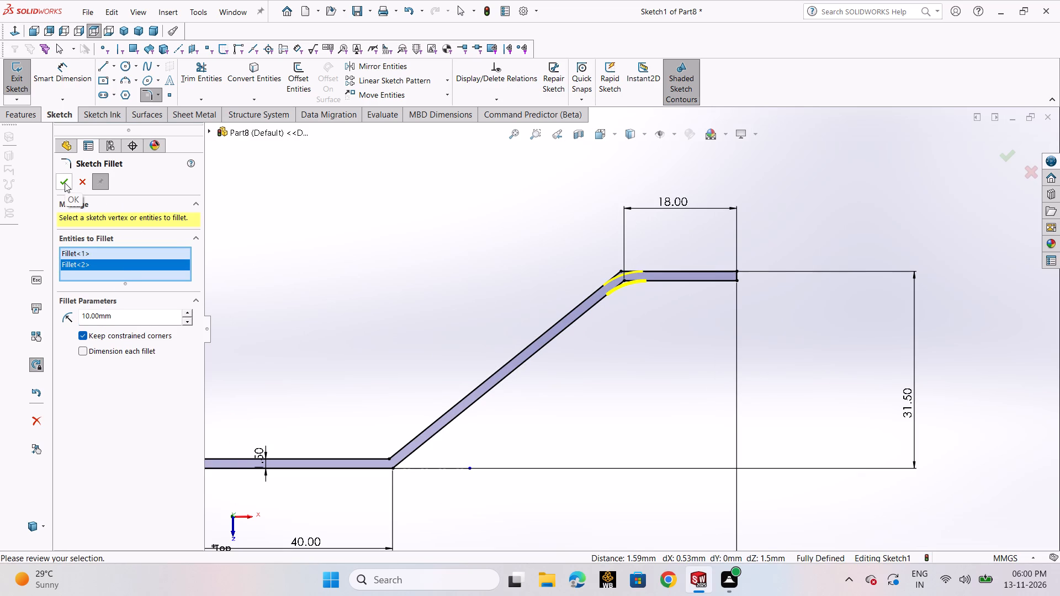
click(390, 462)
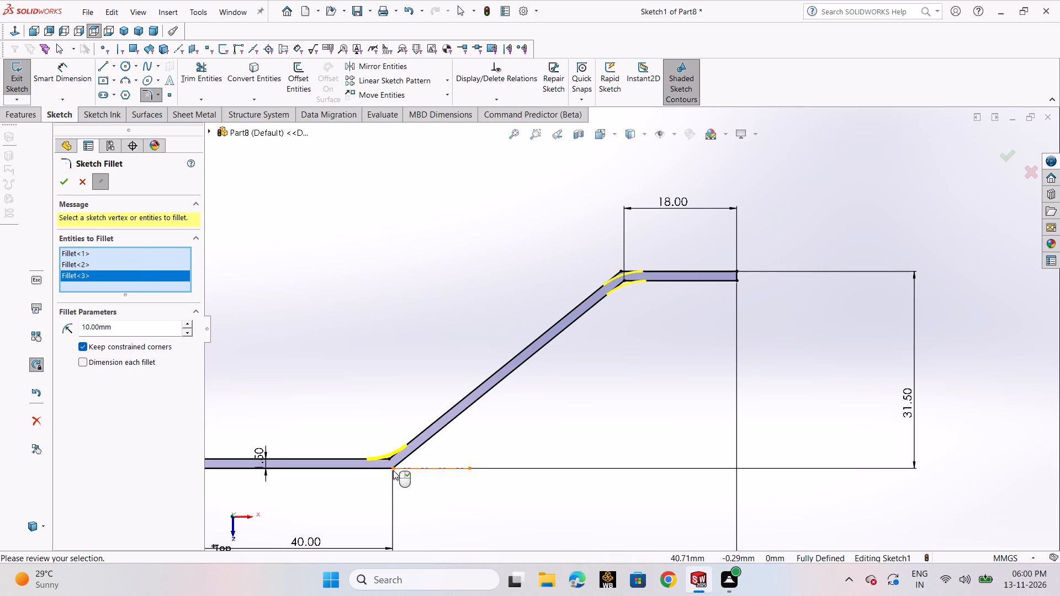
click(391, 469)
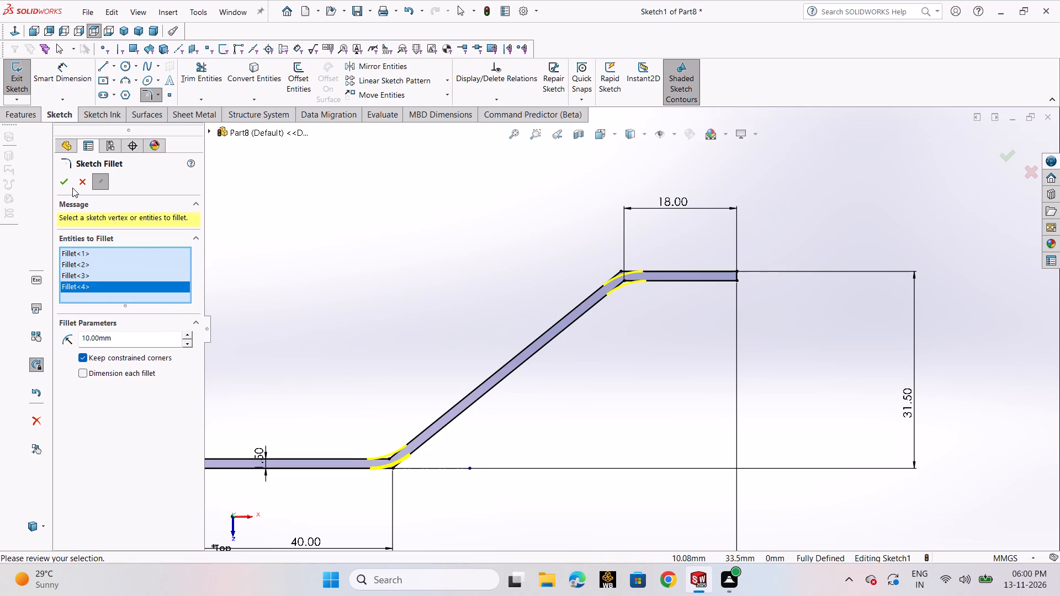
click(60, 185)
scroll(425, 305, up, 3)
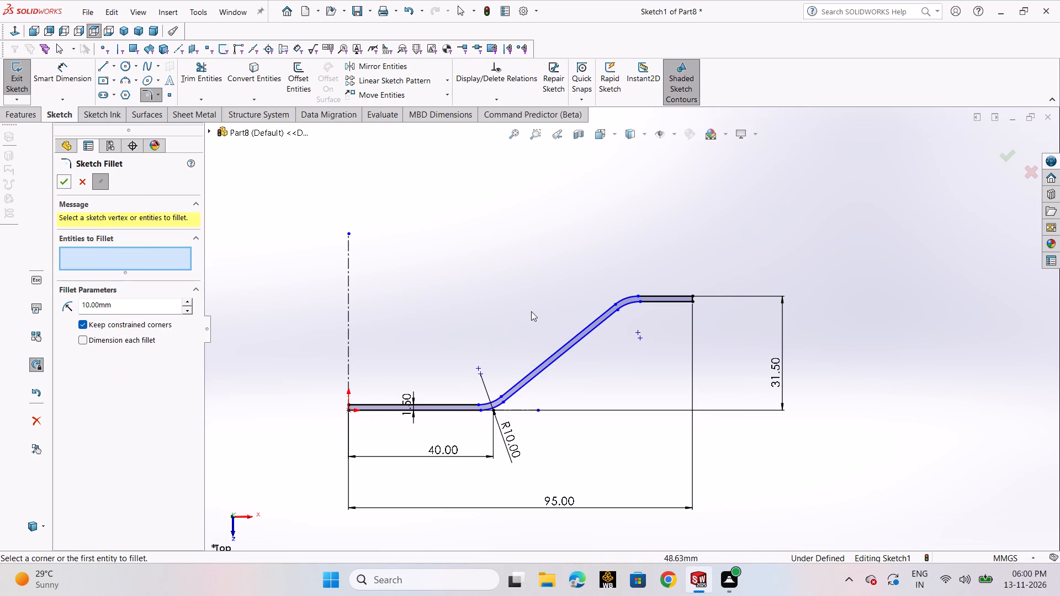
click(534, 311)
click(60, 183)
click(411, 217)
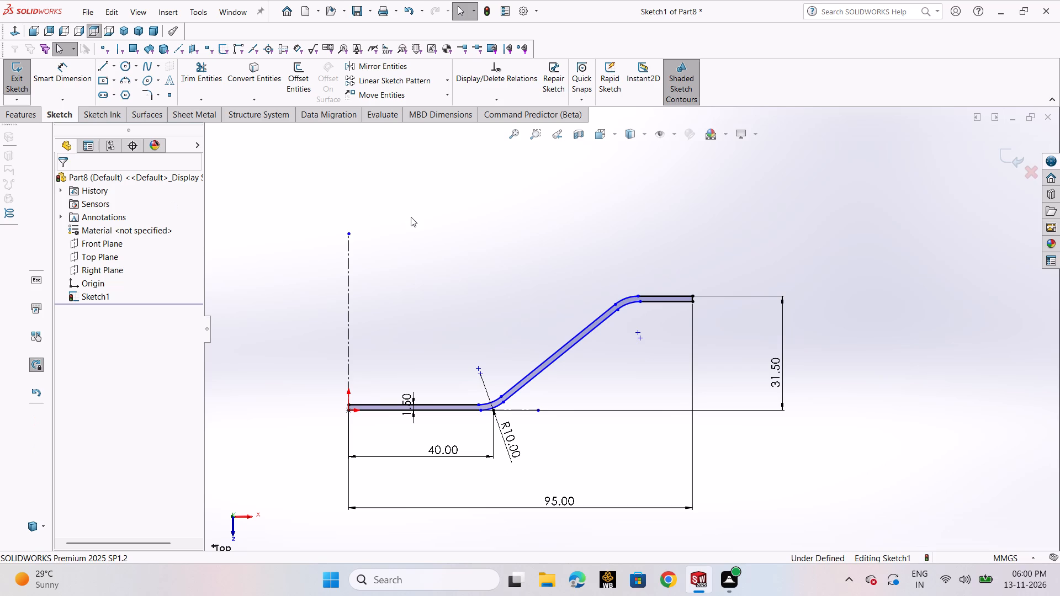
Revolve the stepped profile 360 degrees around the vertical centerline into a solid dish.
scroll(591, 293, up, 2)
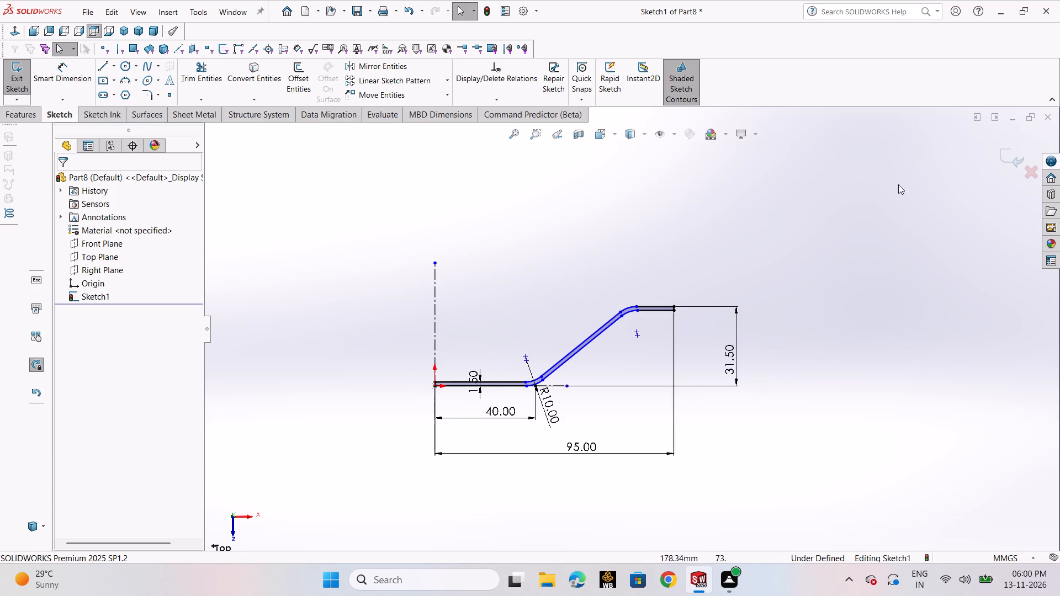
click(36, 114)
click(60, 82)
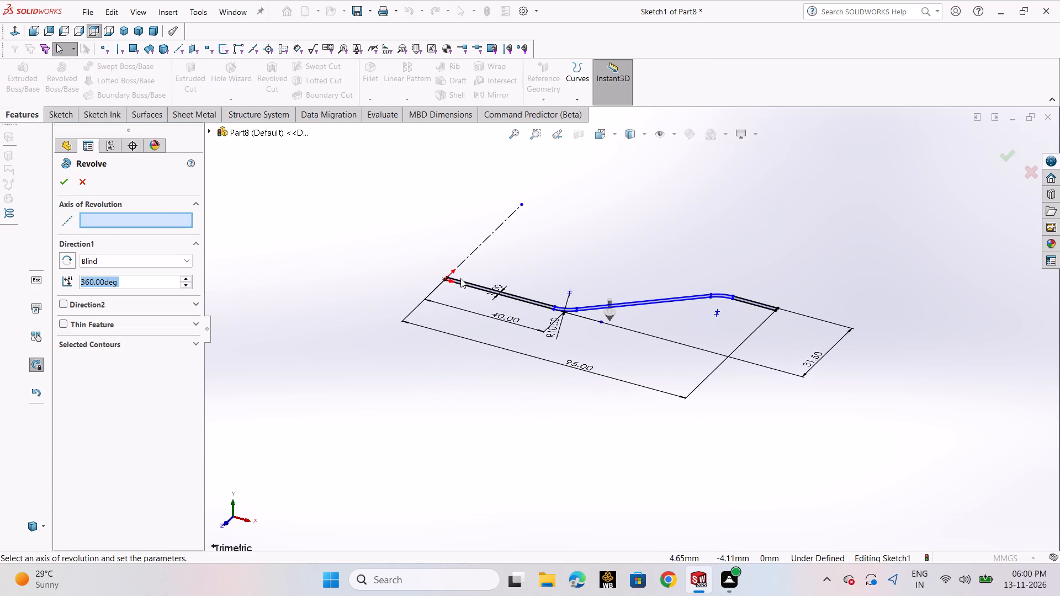
click(476, 247)
scroll(538, 278, down, 1)
scroll(712, 263, up, 1)
scroll(713, 262, down, 2)
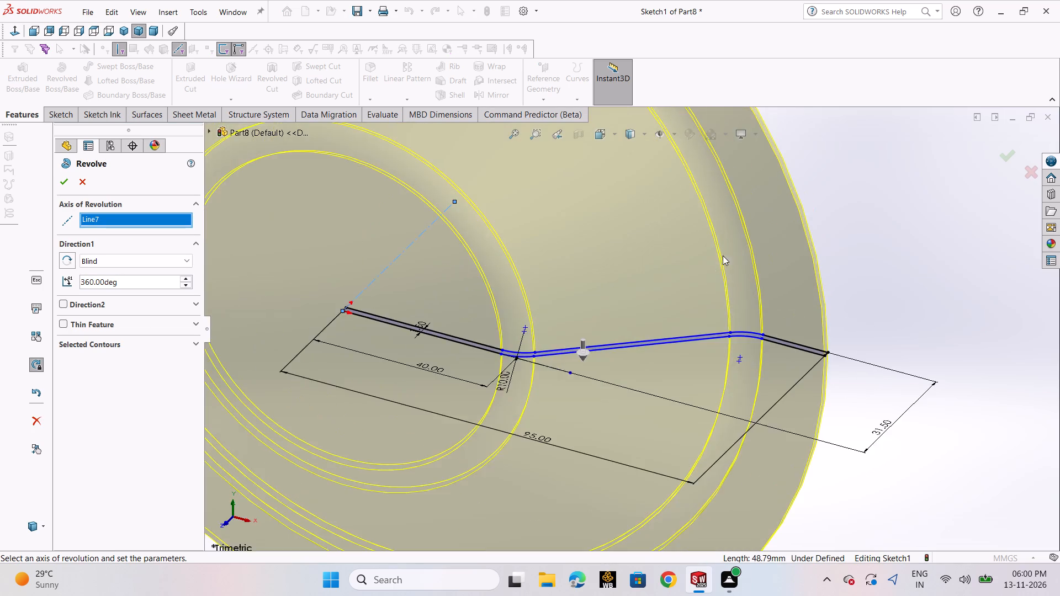
scroll(751, 251, up, 5)
middle_drag(751, 251, 594, 241)
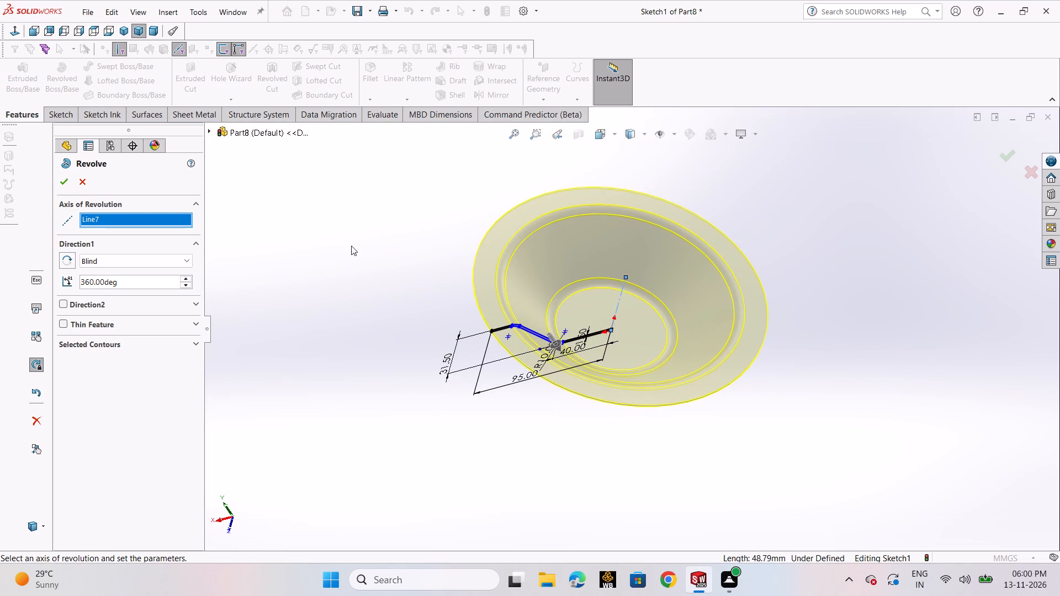
click(67, 185)
click(344, 355)
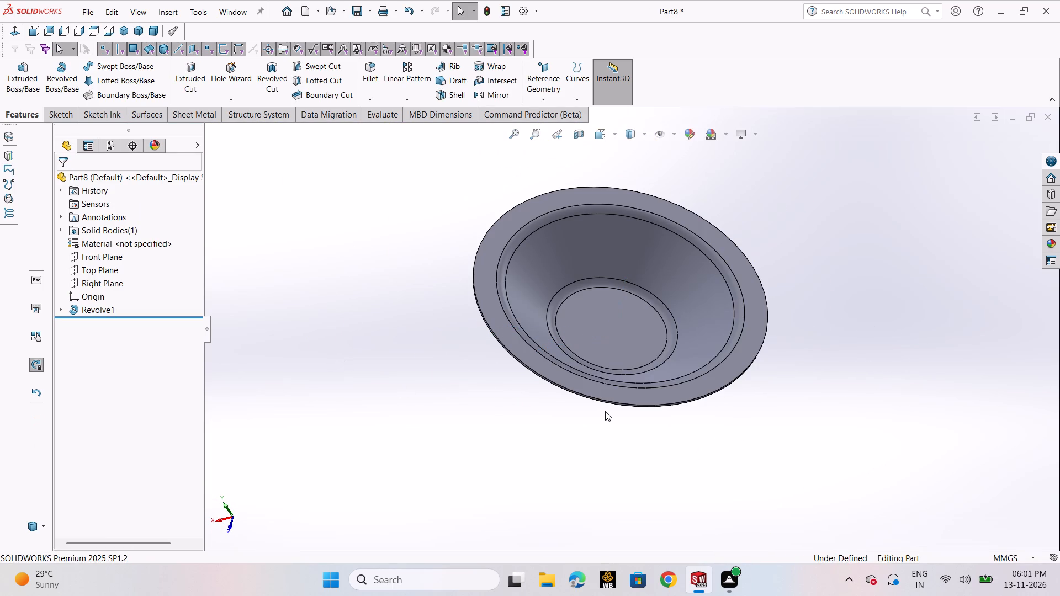
Start a new sketch on the Right Plane.
click(94, 280)
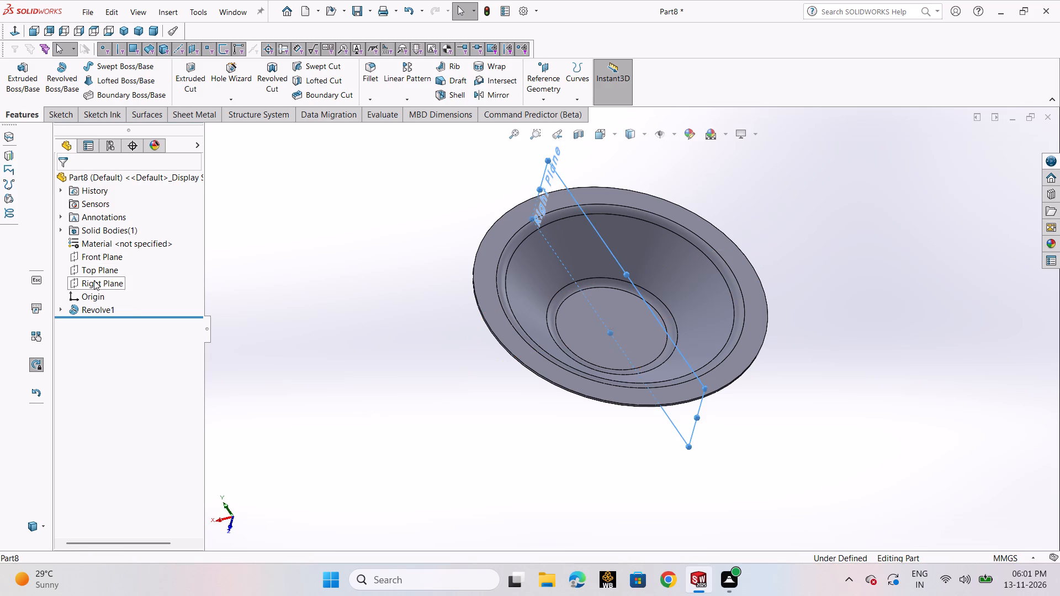
click(109, 269)
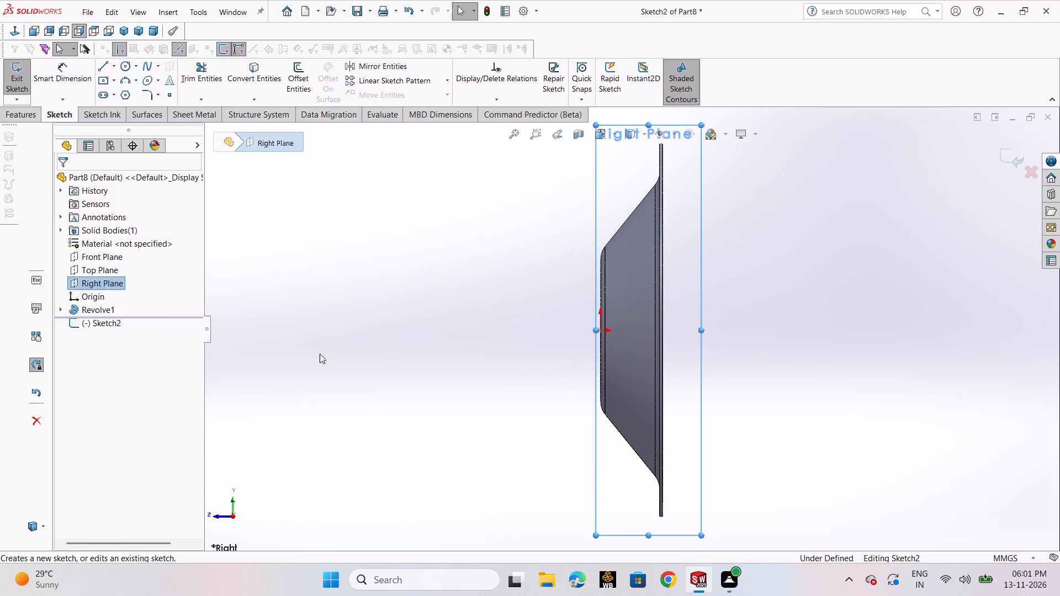
click(467, 364)
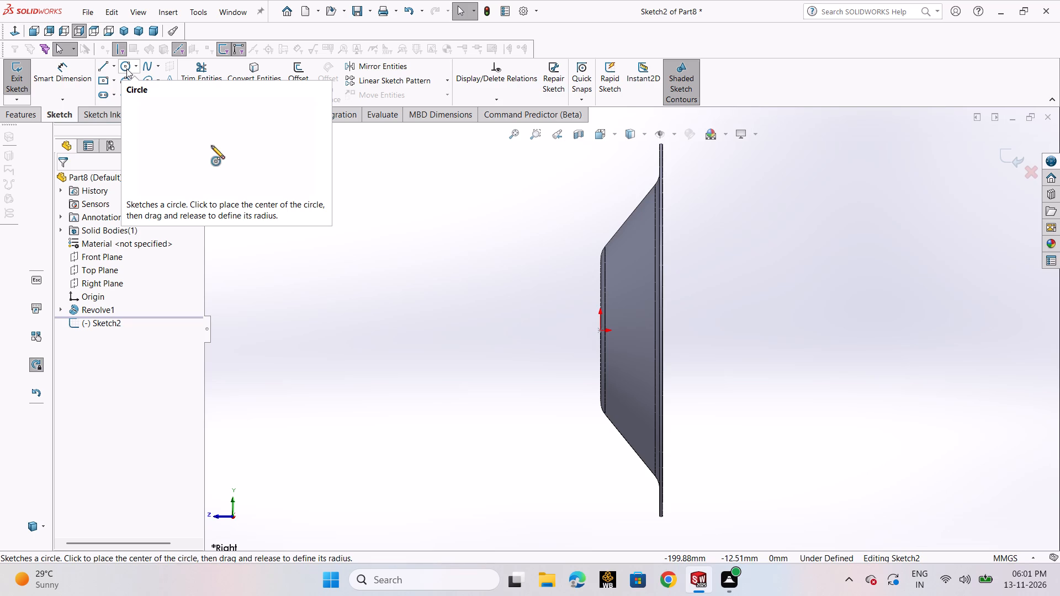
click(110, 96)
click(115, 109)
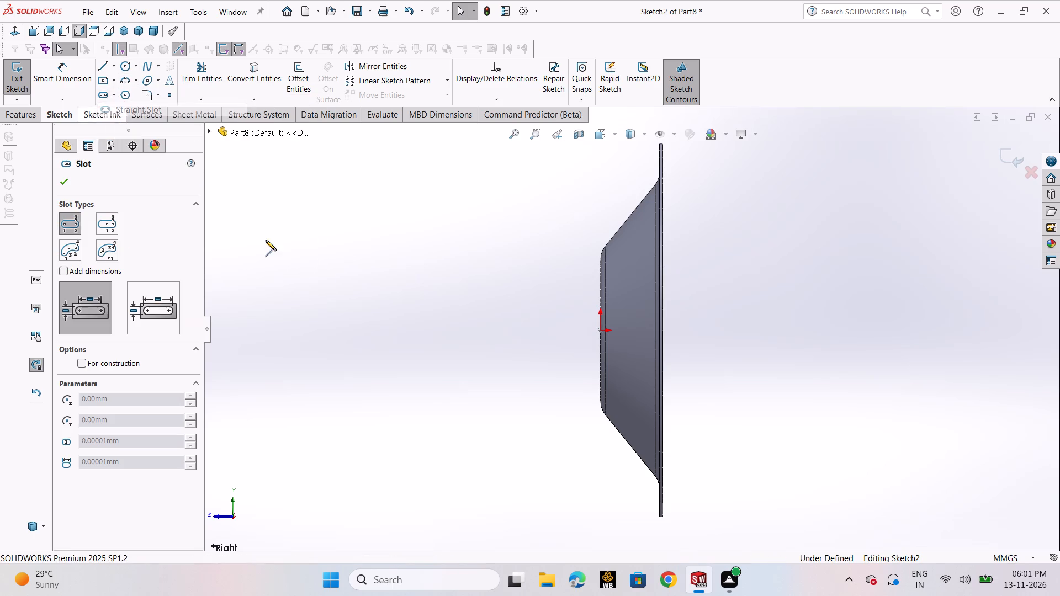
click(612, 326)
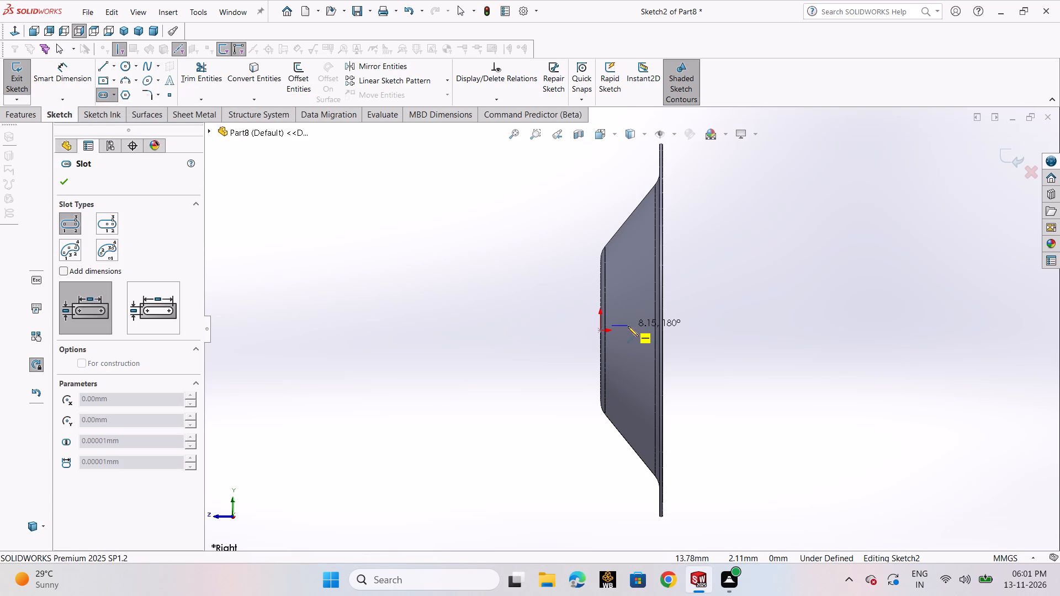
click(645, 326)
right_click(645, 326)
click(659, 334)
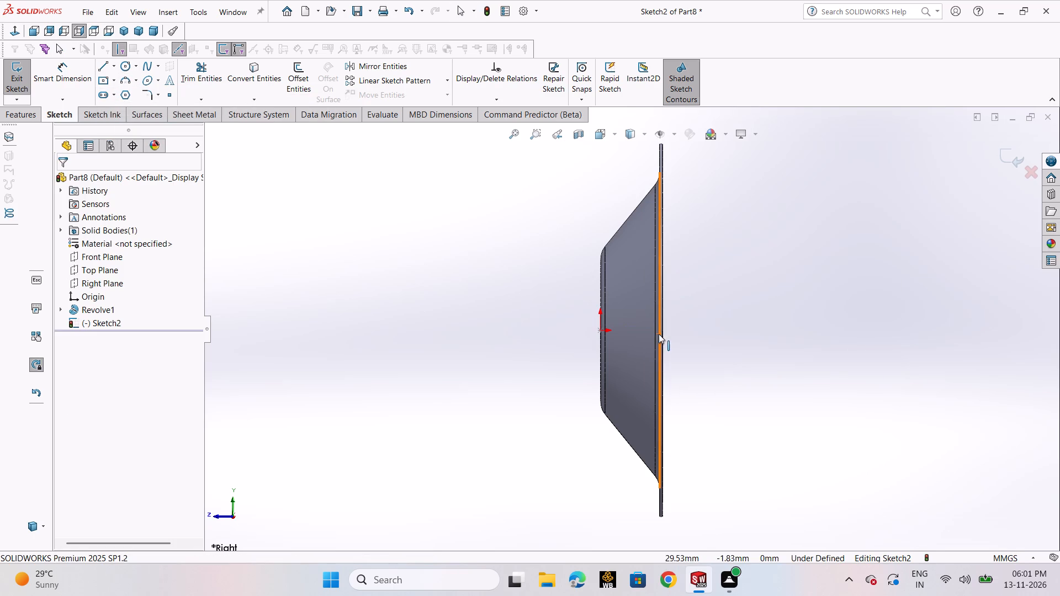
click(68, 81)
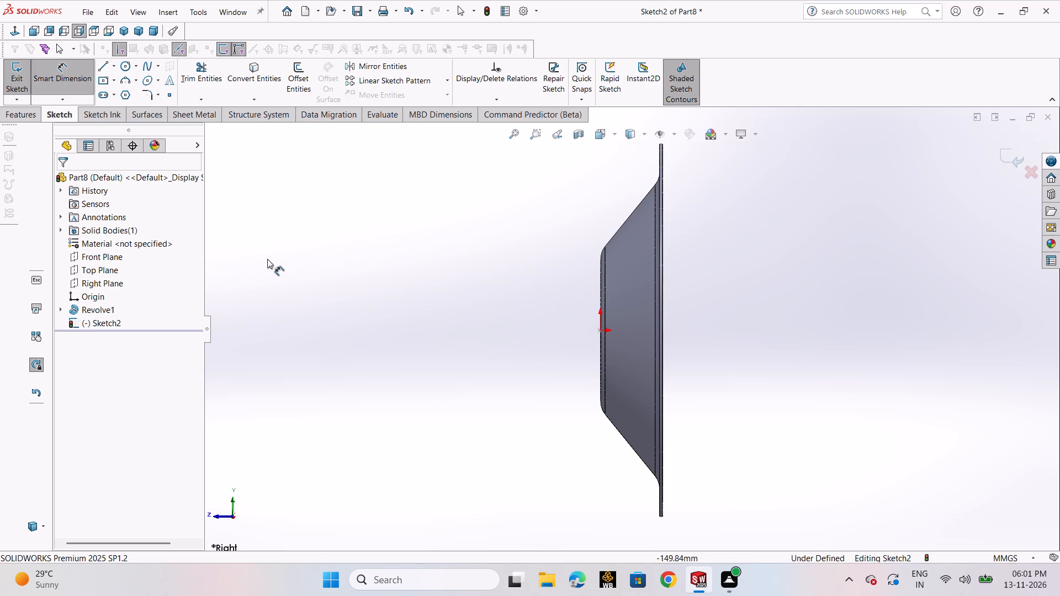
Sketch a horizontal straight slot just above the origin, about 14 mm between arc centers and about 6.7 mm wide.
click(110, 95)
click(110, 104)
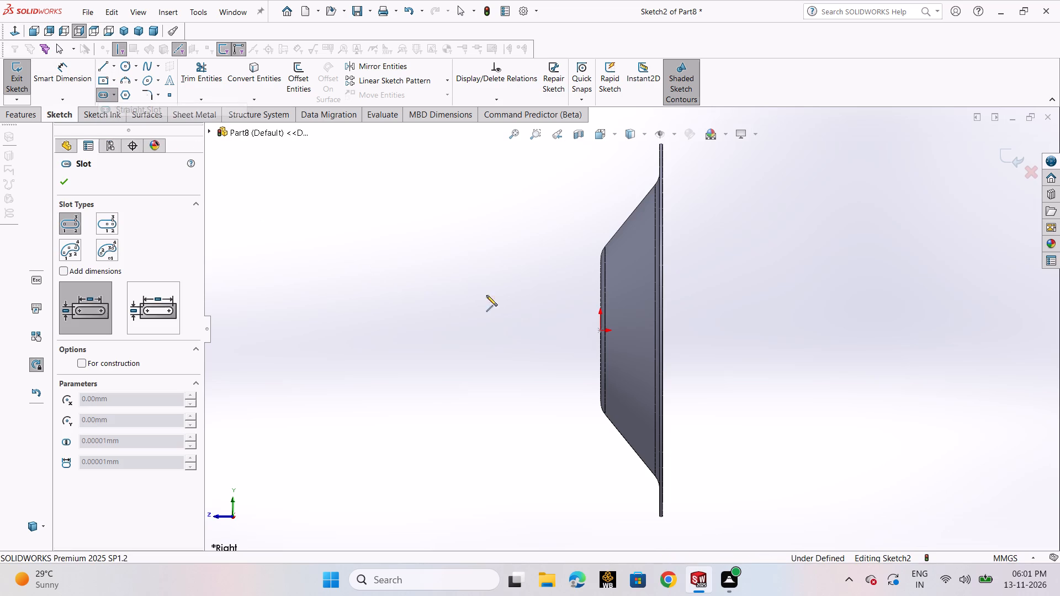
click(620, 322)
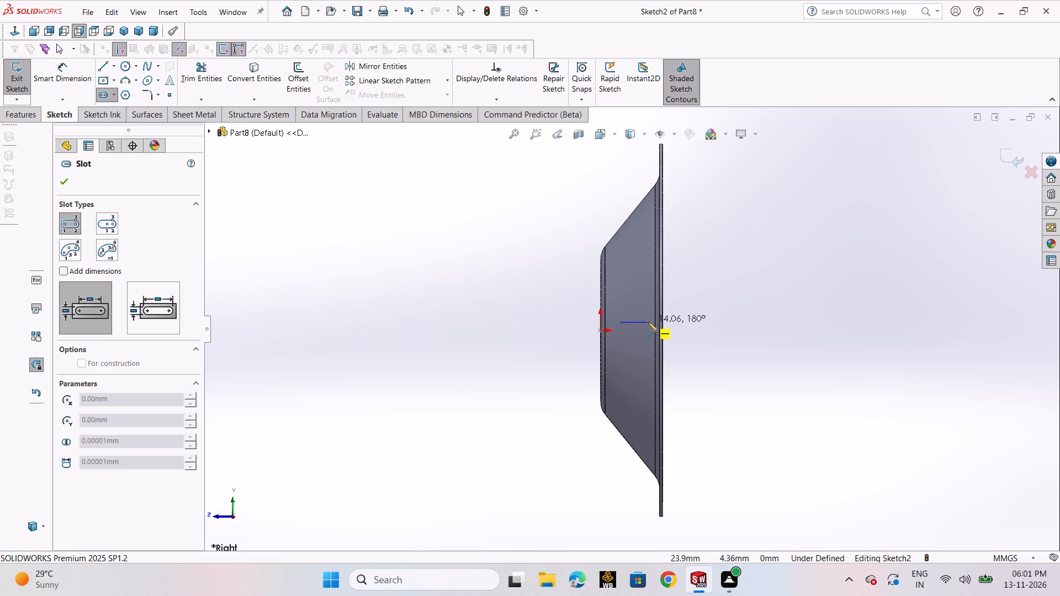
click(648, 322)
click(646, 329)
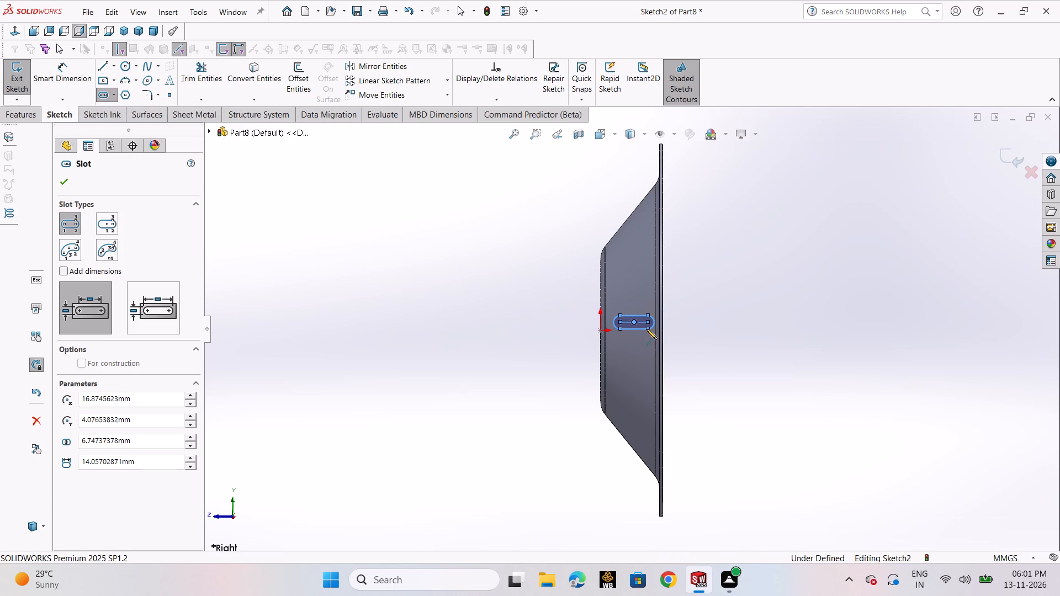
Dimension the slot's straight edge as 10 mm.
click(45, 83)
scroll(455, 258, down, 3)
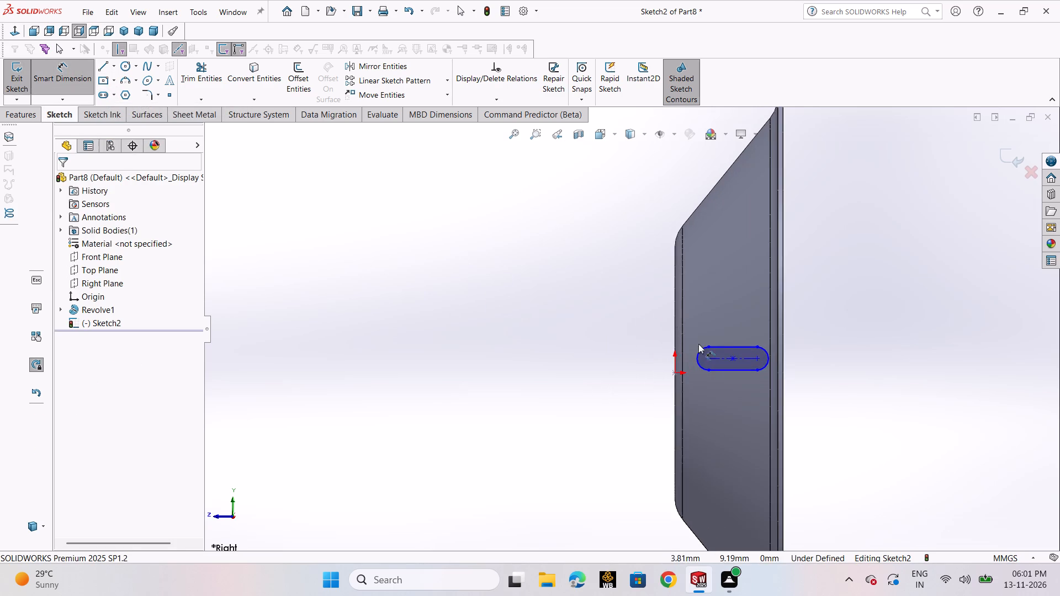
scroll(708, 342, down, 3)
click(747, 347)
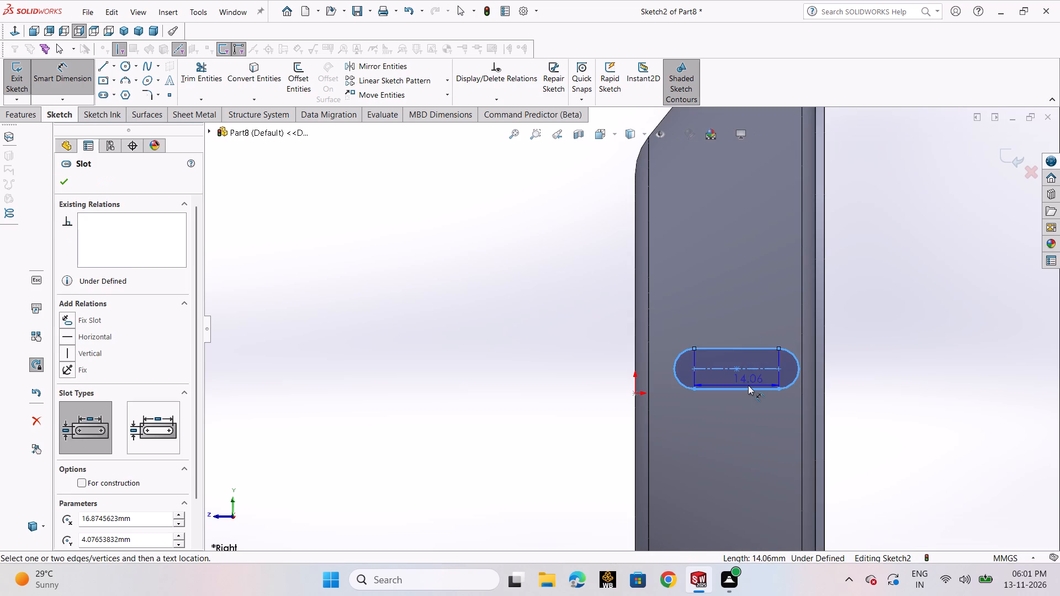
click(748, 385)
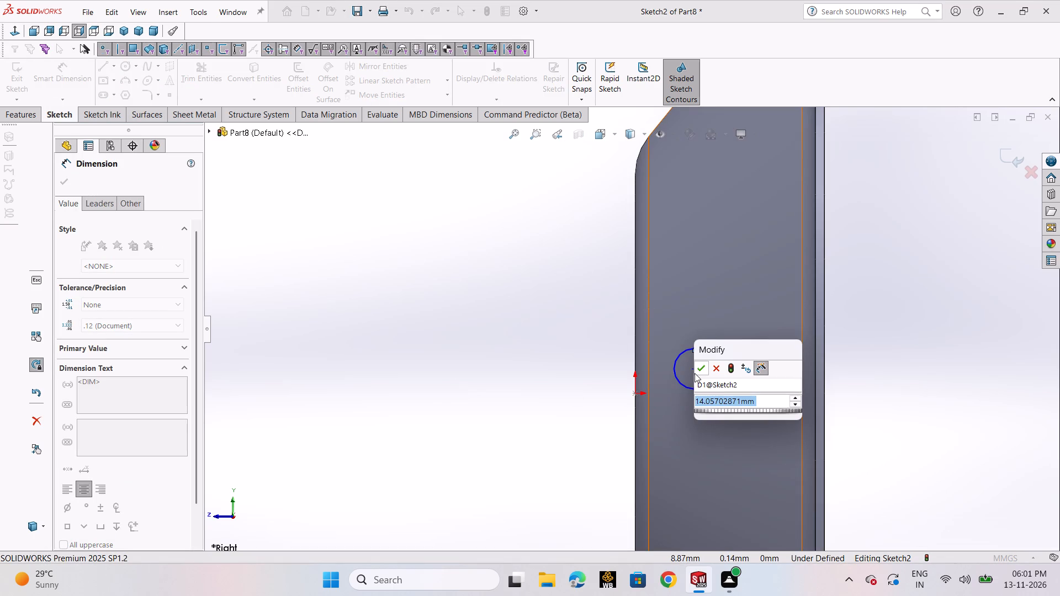
text(10)
key(Return)
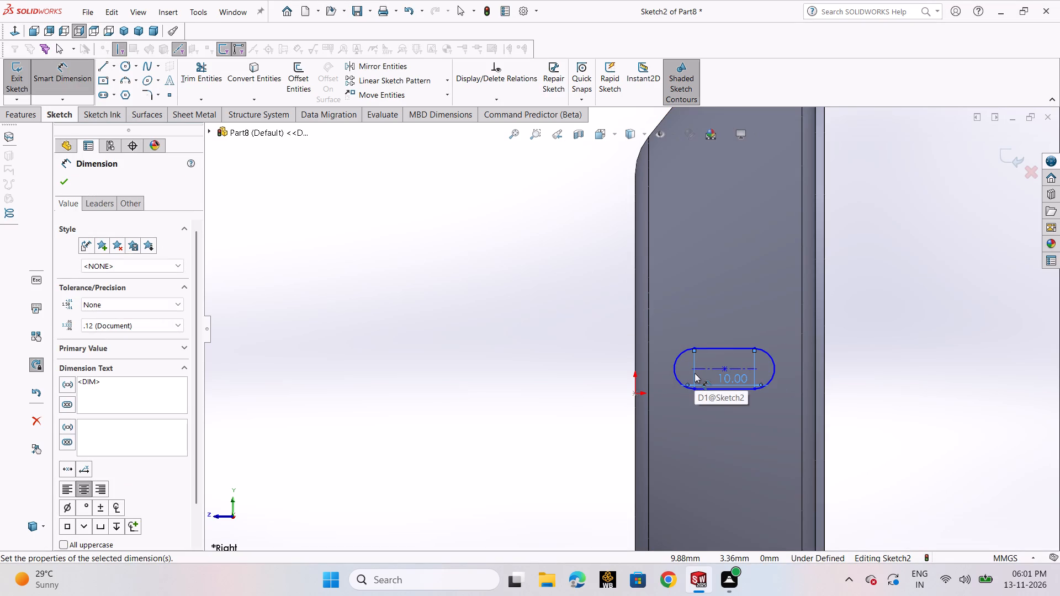
Dimension the slot's width between its two straight edges as 10 mm.
click(734, 390)
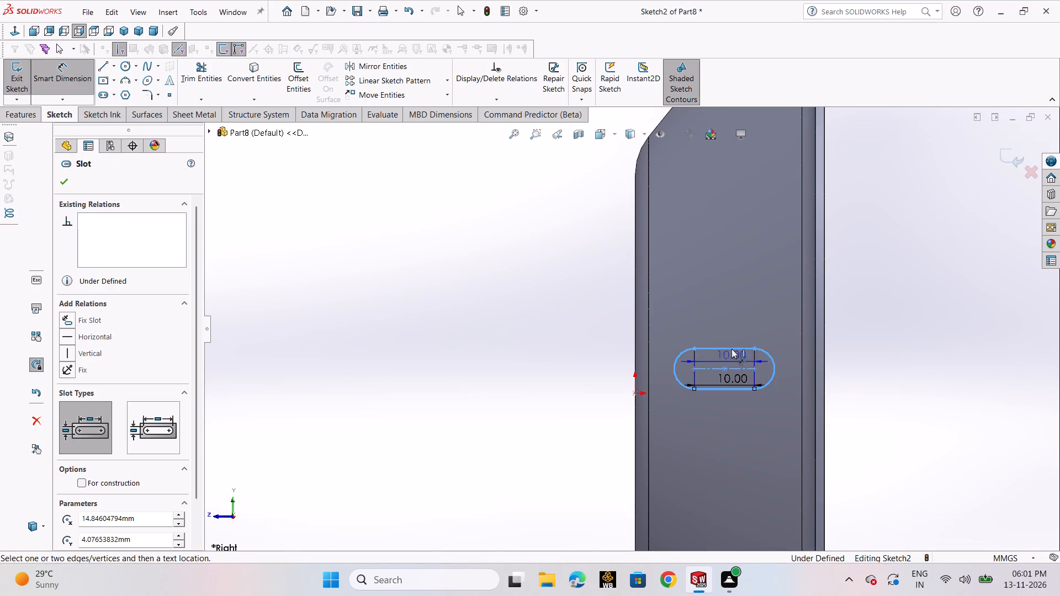
click(732, 347)
click(543, 376)
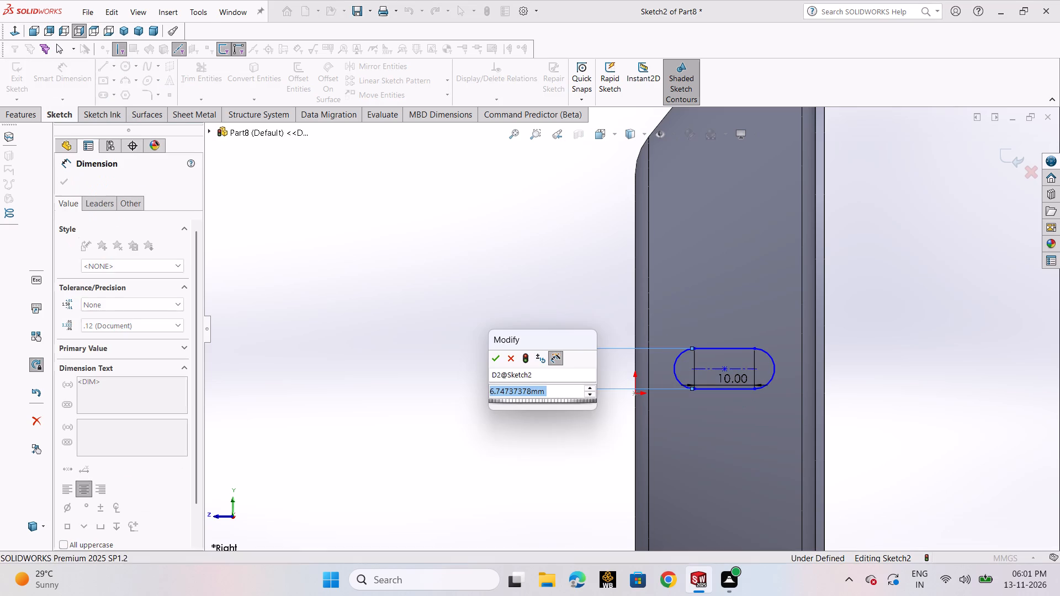
text(10)
key(Return)
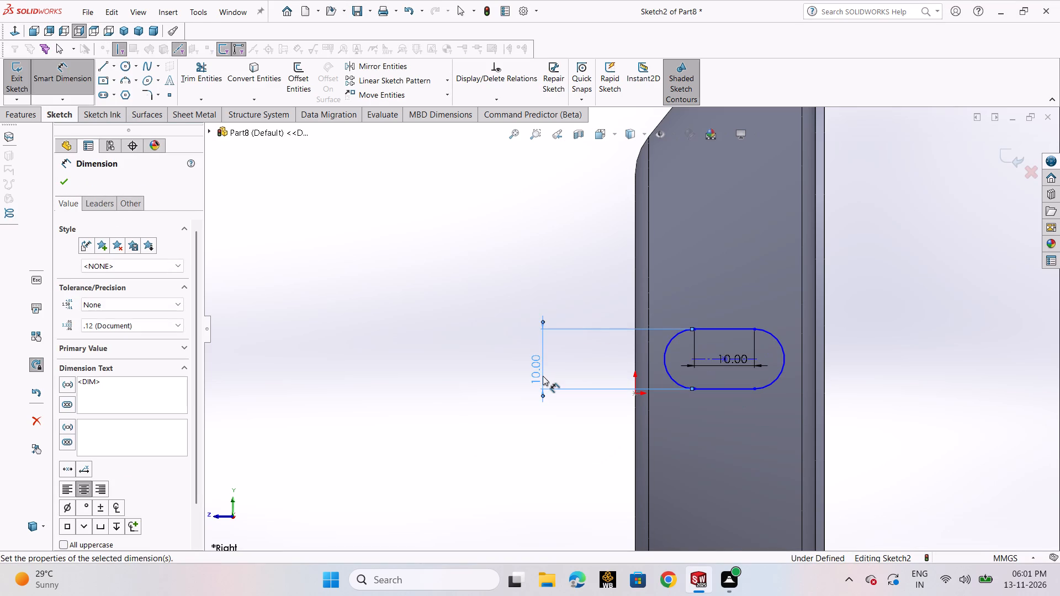
Set the slot's straight length to 20 mm.
double_click(723, 361)
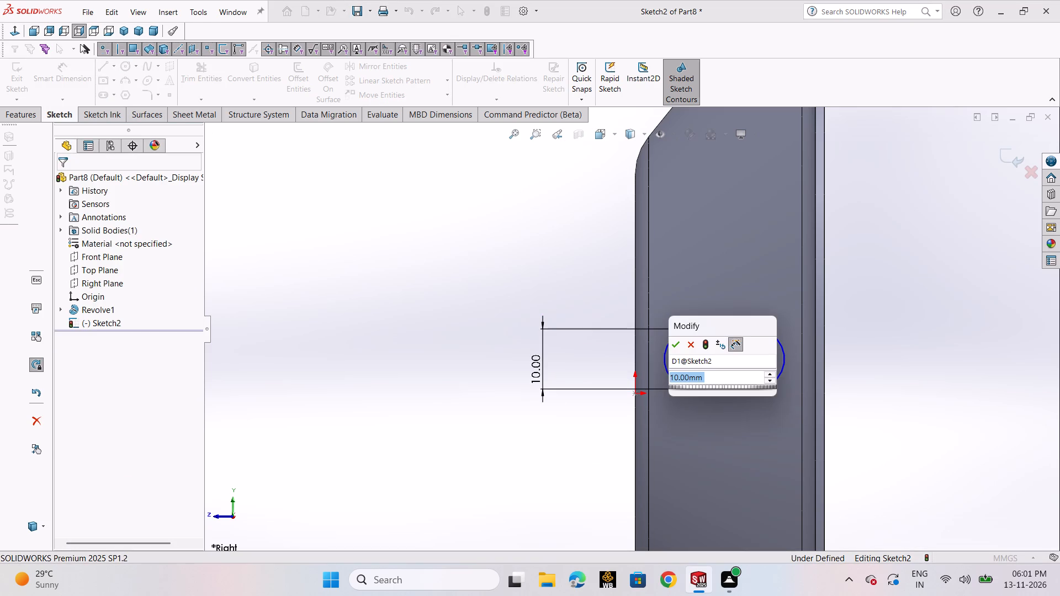
text(20)
key(Return)
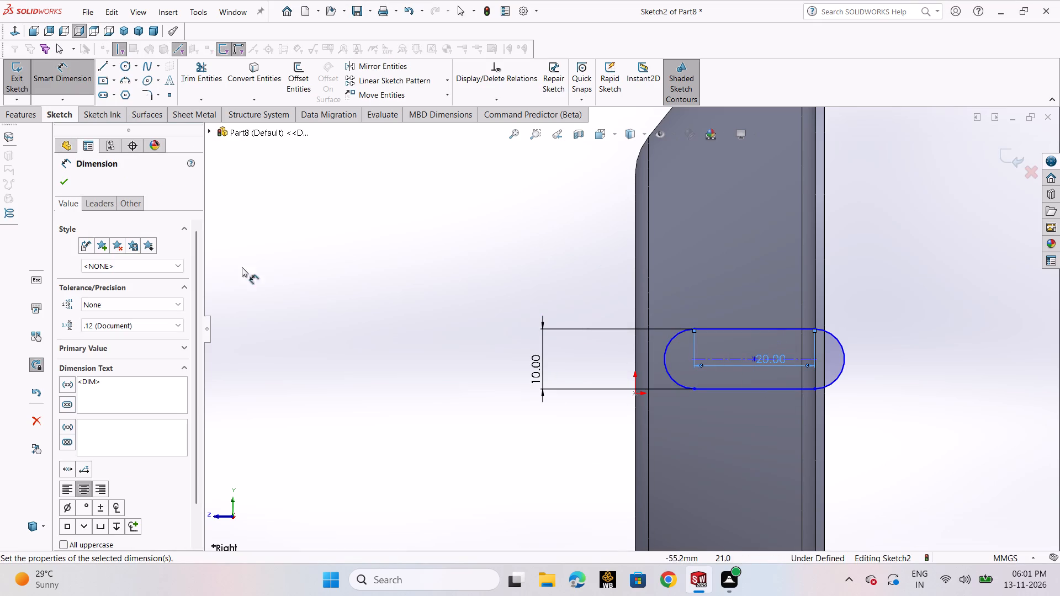
click(68, 186)
Exit the slot sketch on the Right Plane.
scroll(552, 354, up, 1)
scroll(854, 378, up, 2)
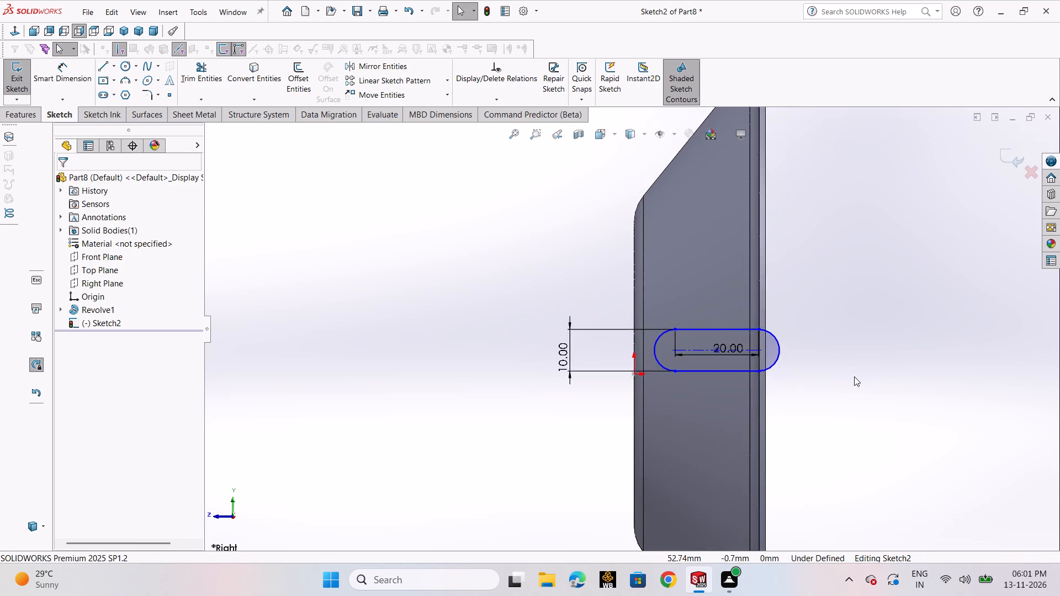
middle_drag(839, 374, 786, 312)
scroll(826, 366, up, 4)
middle_drag(898, 428, 917, 459)
middle_drag(895, 440, 751, 380)
middle_drag(741, 379, 754, 368)
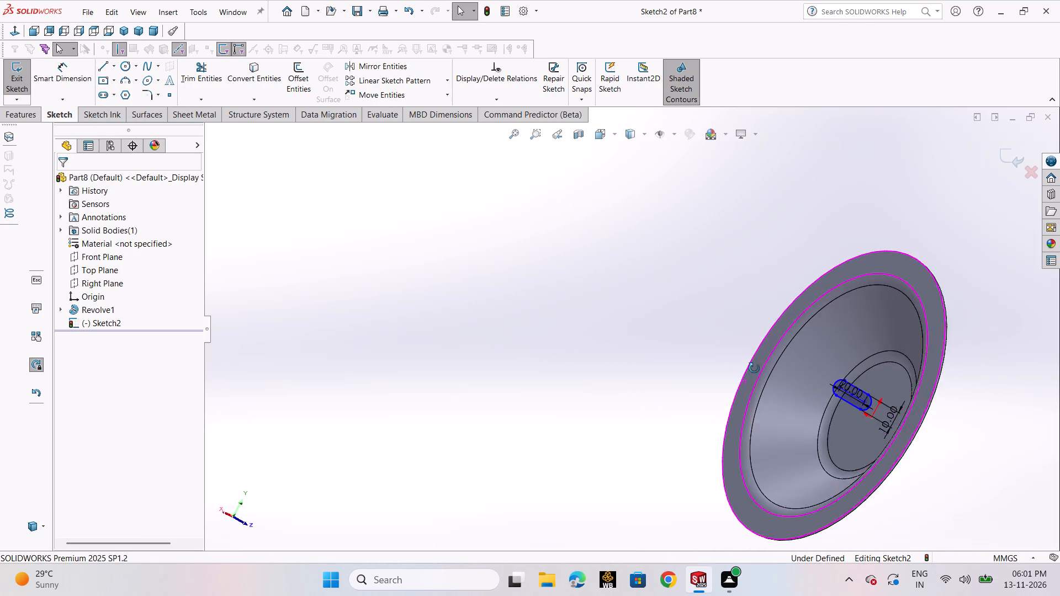
middle_drag(754, 368, 804, 395)
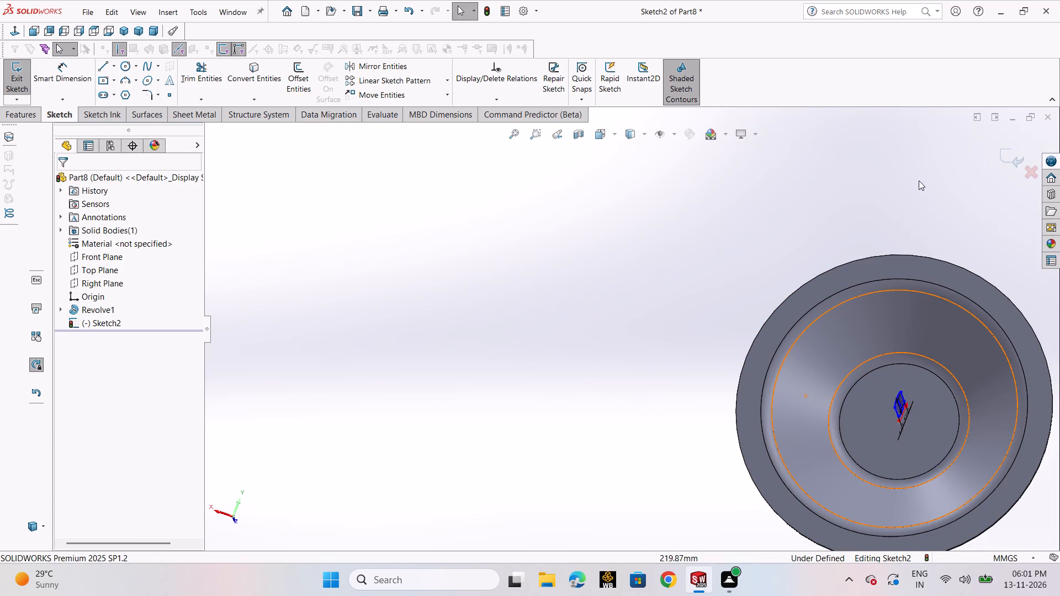
click(1005, 161)
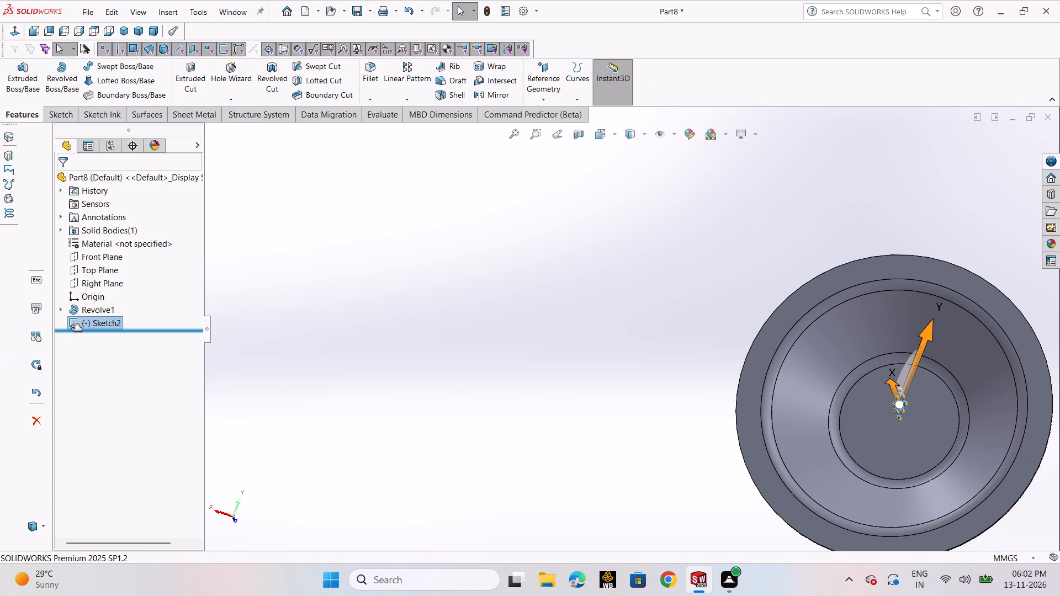
Reopen the slot sketch on the Right Plane for editing.
right_click(81, 328)
click(94, 288)
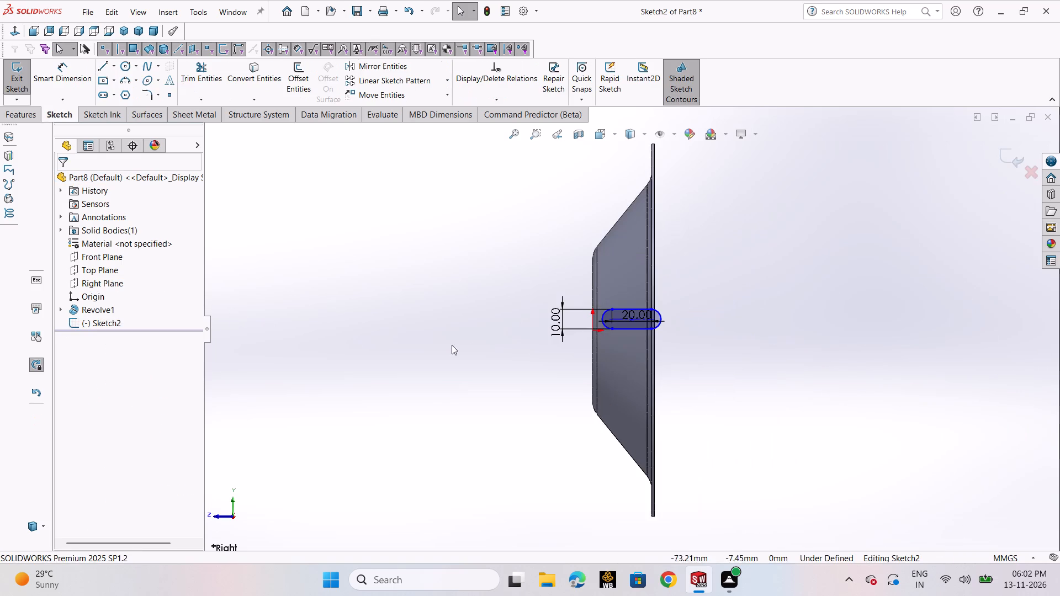
click(506, 337)
scroll(586, 268, down, 3)
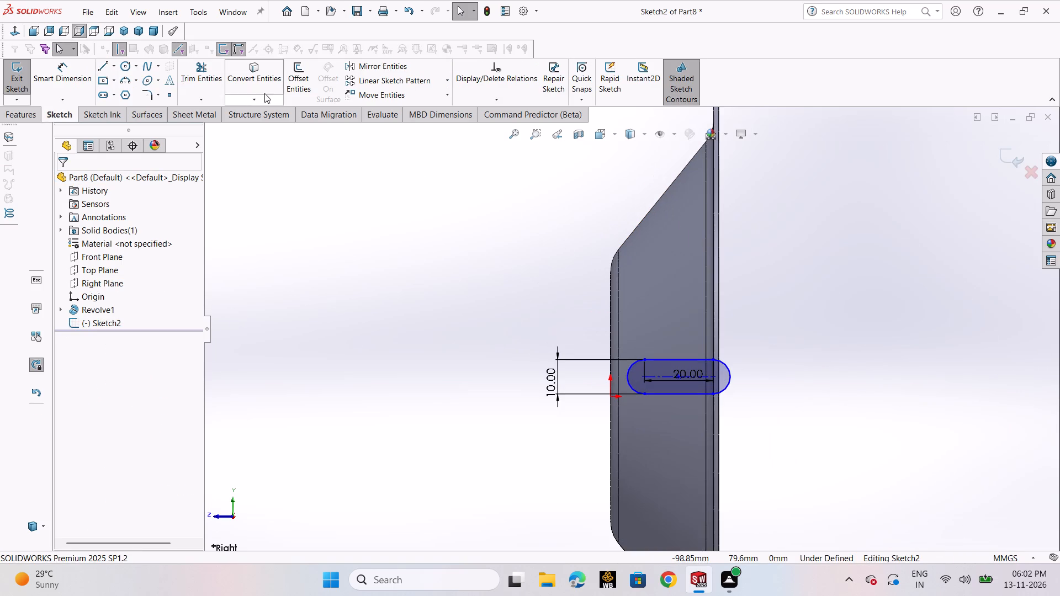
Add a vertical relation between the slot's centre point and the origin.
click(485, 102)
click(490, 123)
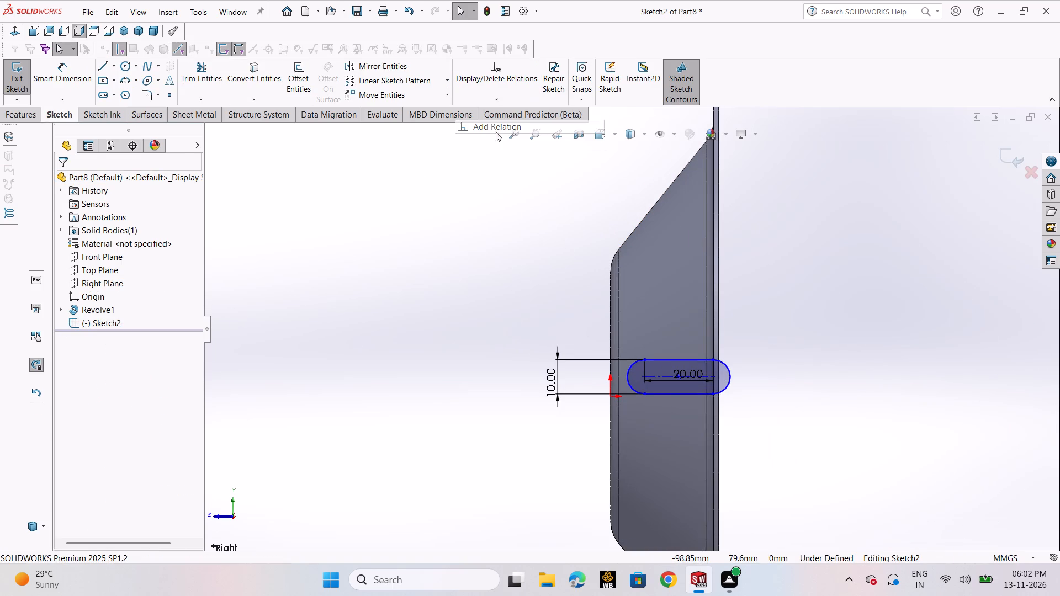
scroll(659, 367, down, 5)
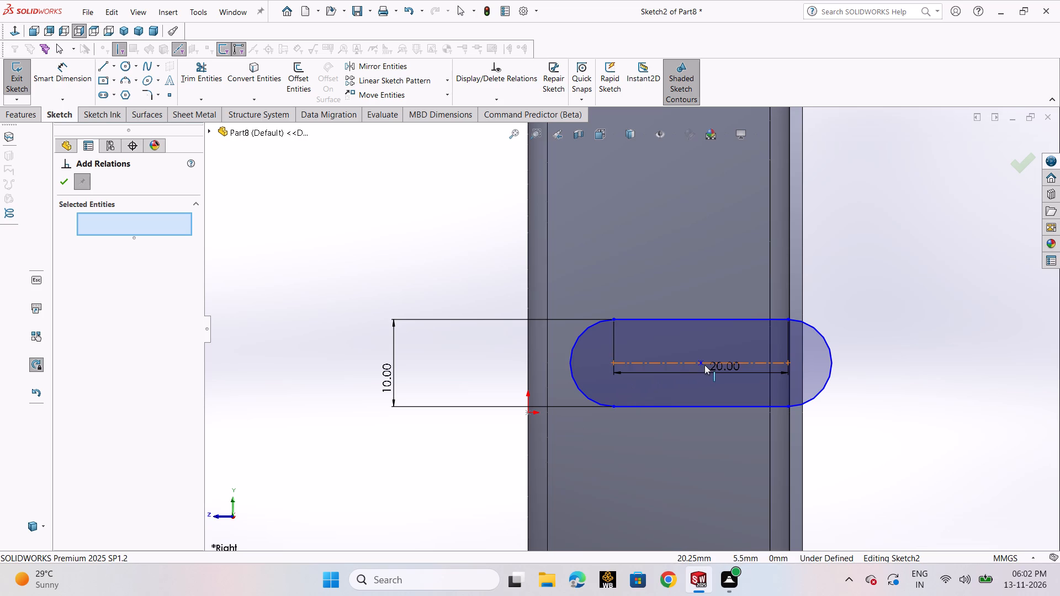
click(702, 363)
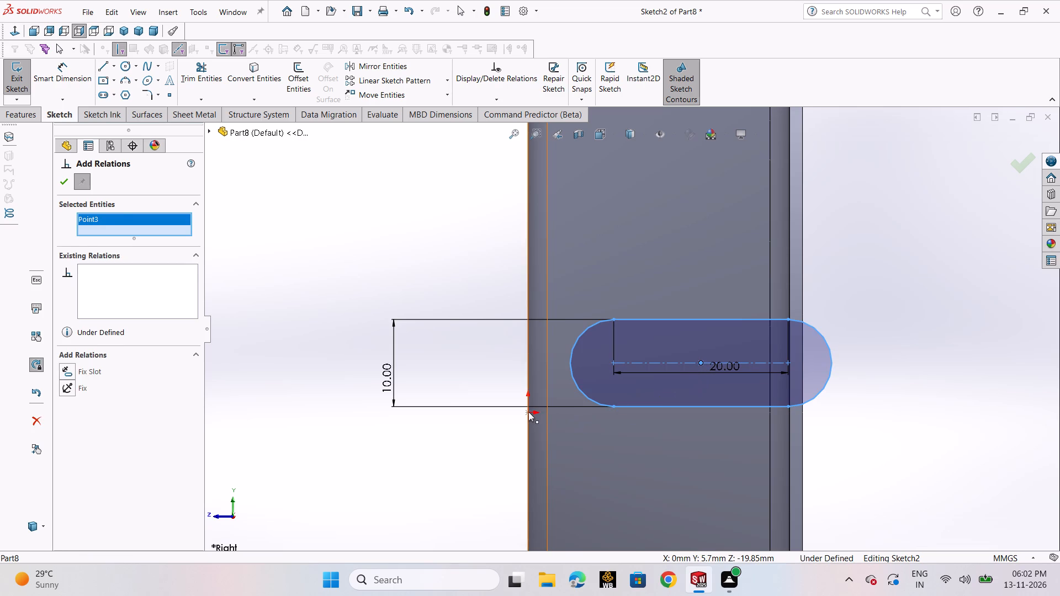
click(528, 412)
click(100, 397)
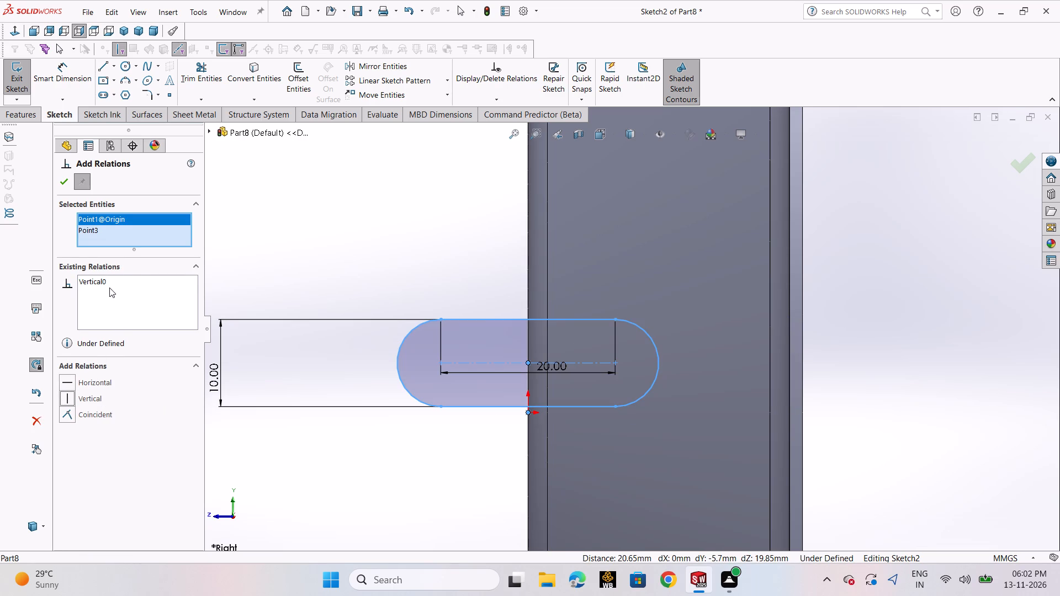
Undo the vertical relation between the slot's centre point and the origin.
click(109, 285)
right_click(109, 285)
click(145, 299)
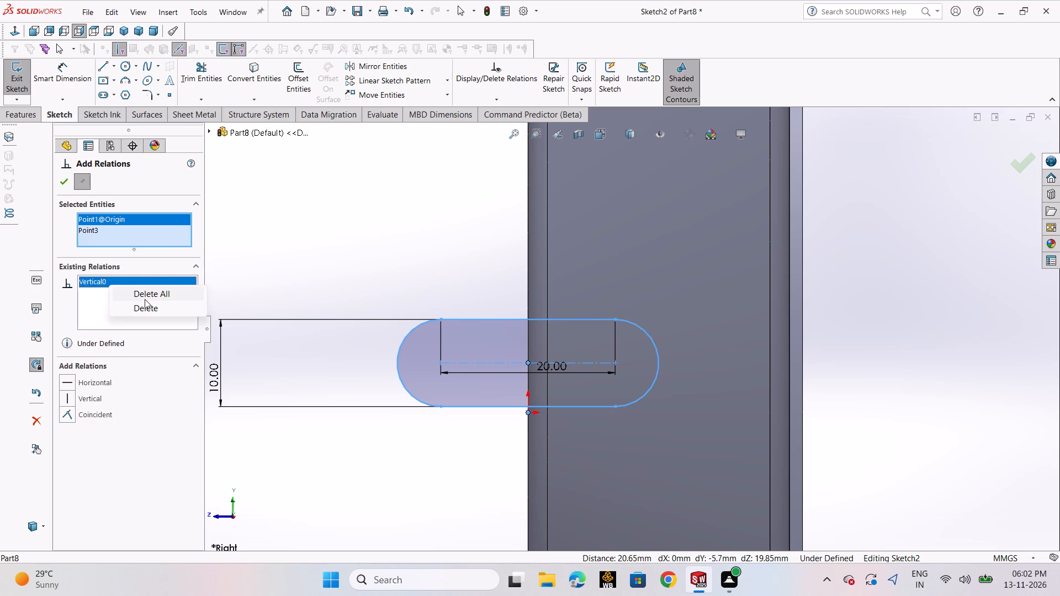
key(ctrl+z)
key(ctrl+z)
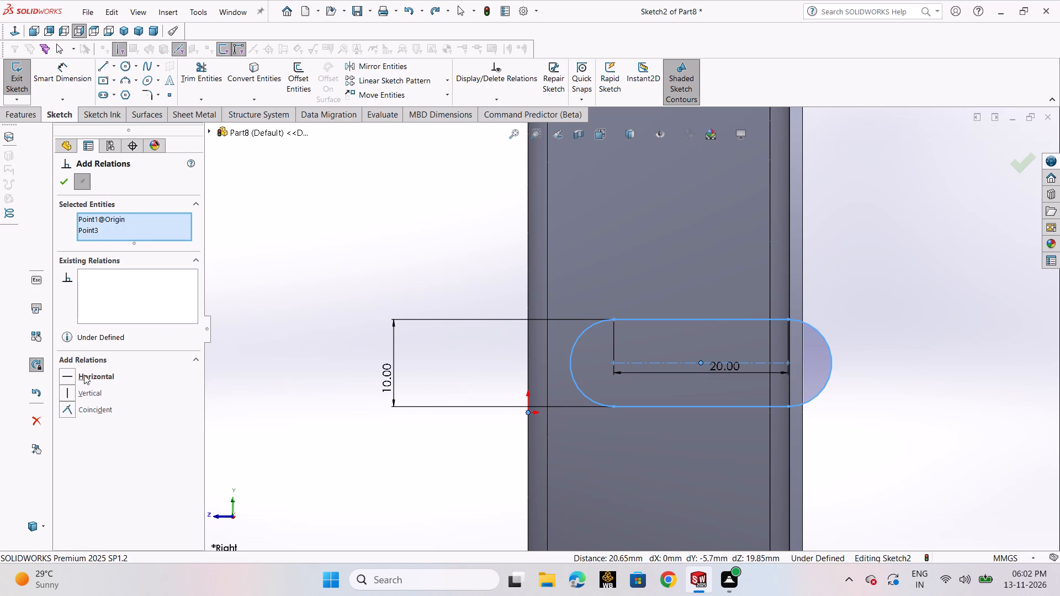
Add a horizontal relation between the slot's centre point and the origin, and exit the slot sketch.
click(84, 375)
click(59, 187)
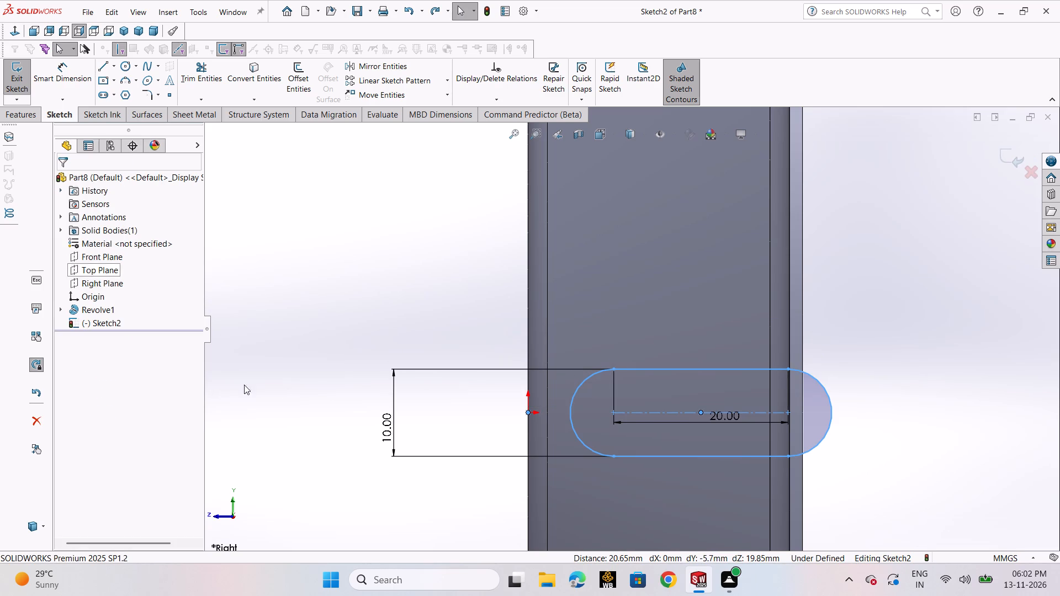
scroll(370, 385, up, 2)
click(387, 337)
scroll(810, 352, up, 5)
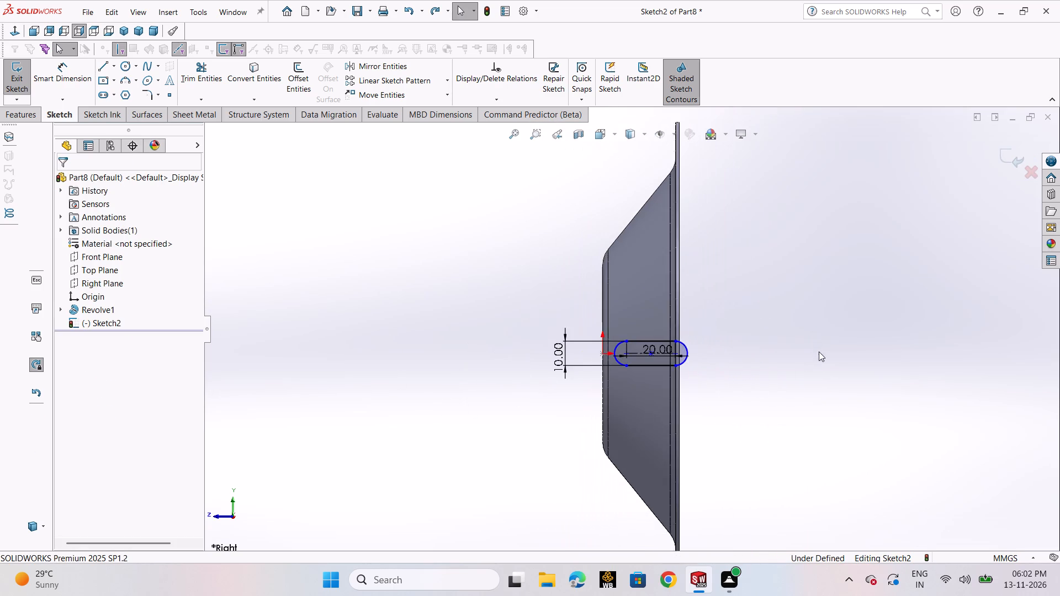
middle_drag(812, 351, 753, 314)
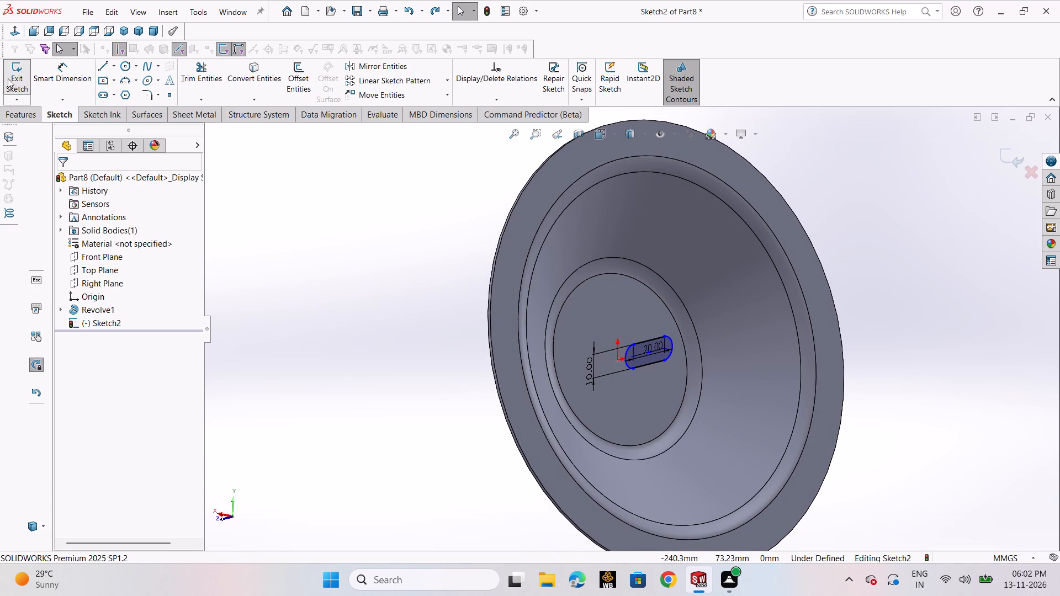
click(23, 77)
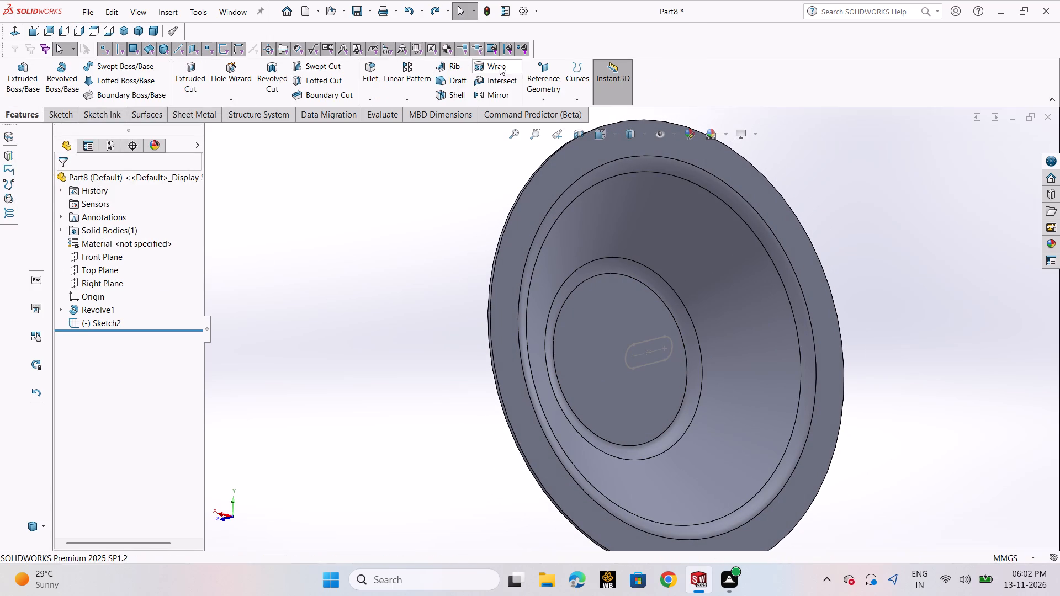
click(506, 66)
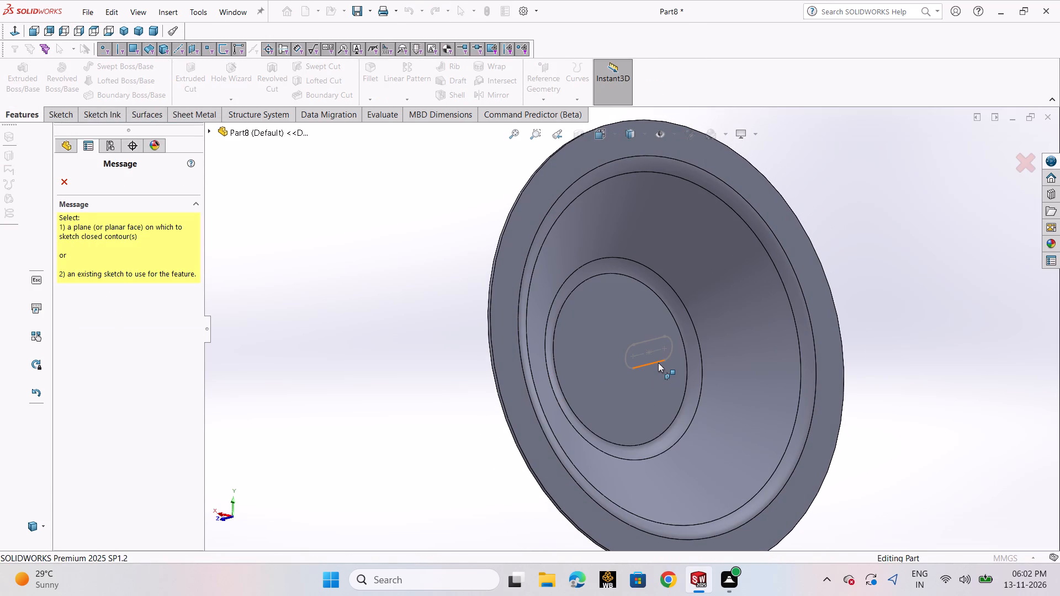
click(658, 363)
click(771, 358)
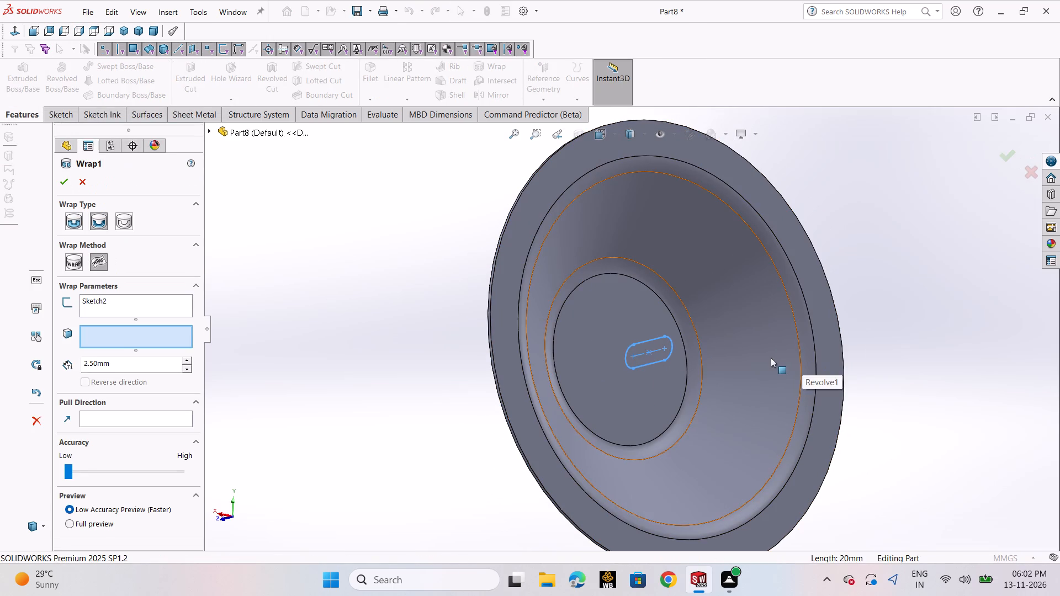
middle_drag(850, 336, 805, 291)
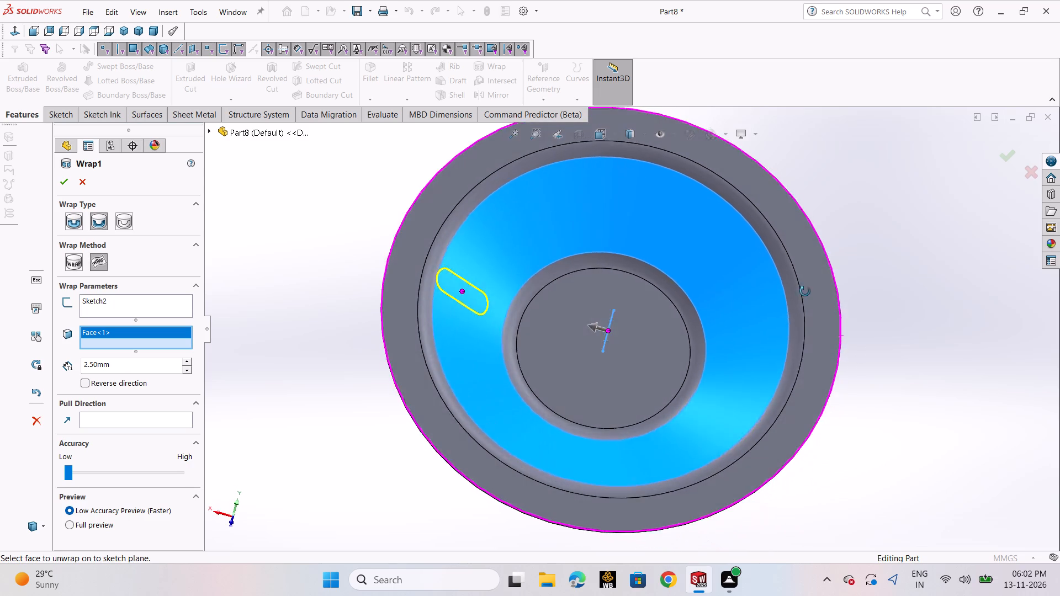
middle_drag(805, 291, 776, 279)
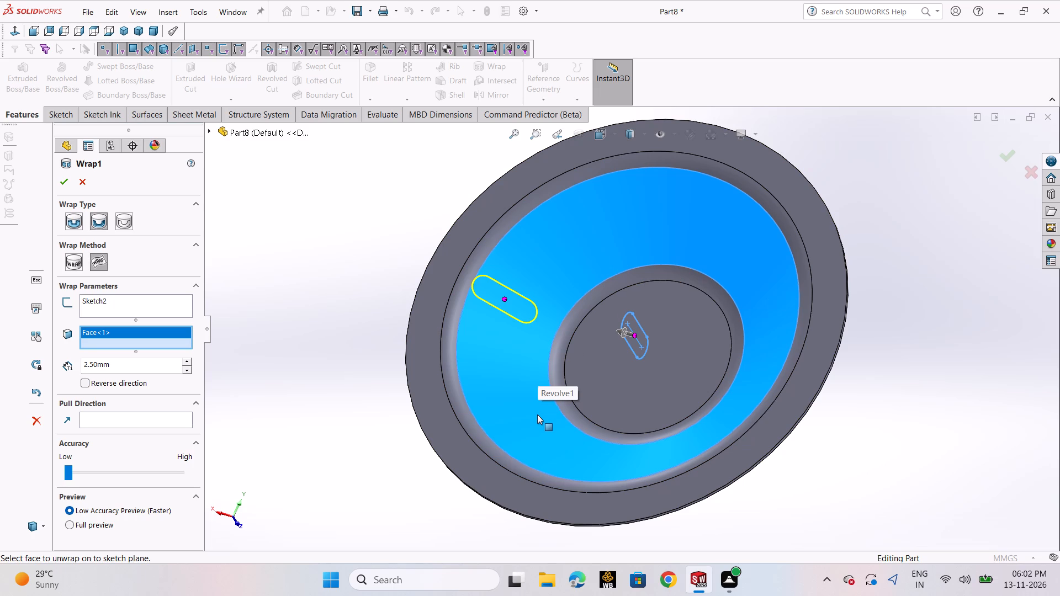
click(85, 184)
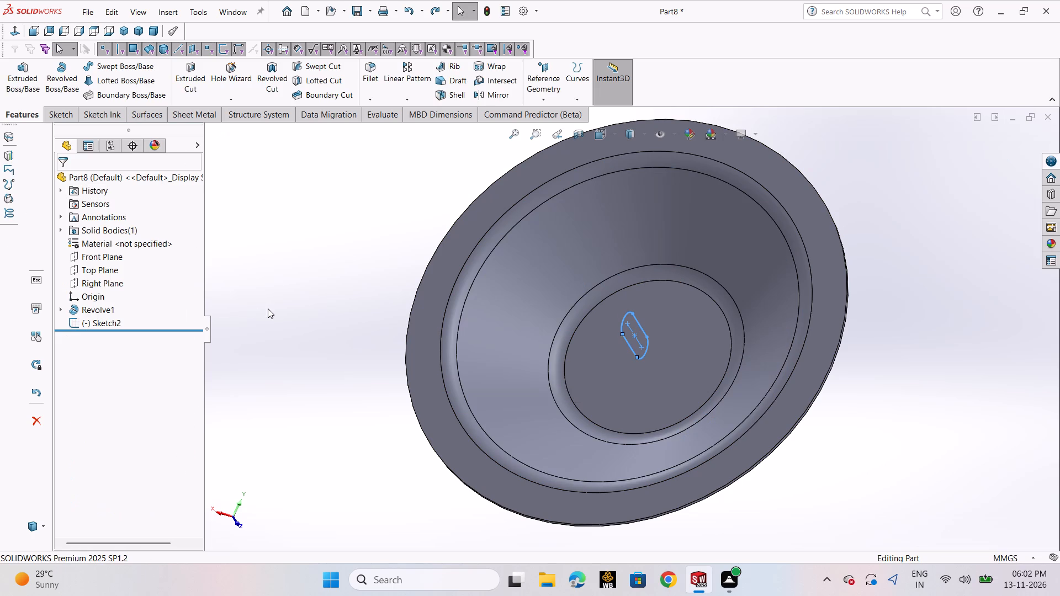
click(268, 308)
Open the revolve's profile sketch to check the dish's overall height dimension, and close it without changes.
click(61, 308)
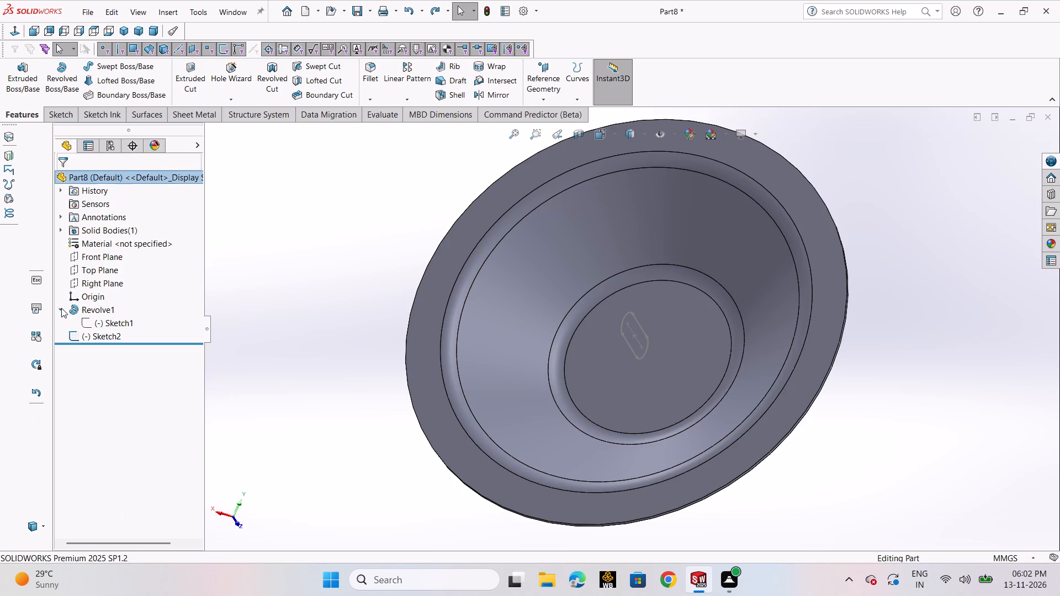
click(119, 326)
click(137, 287)
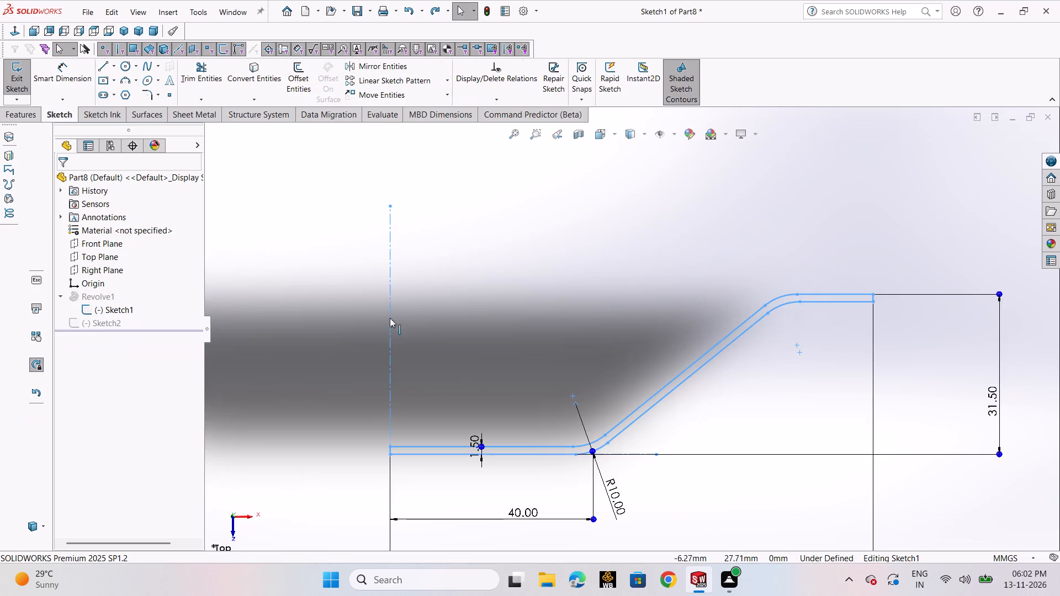
scroll(704, 360, up, 4)
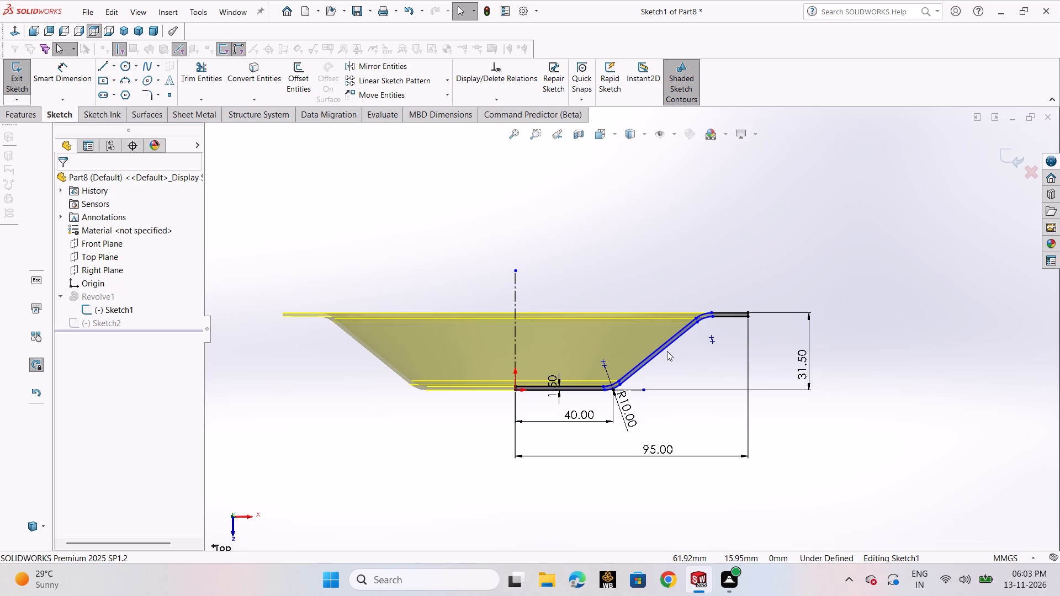
click(1015, 156)
click(767, 378)
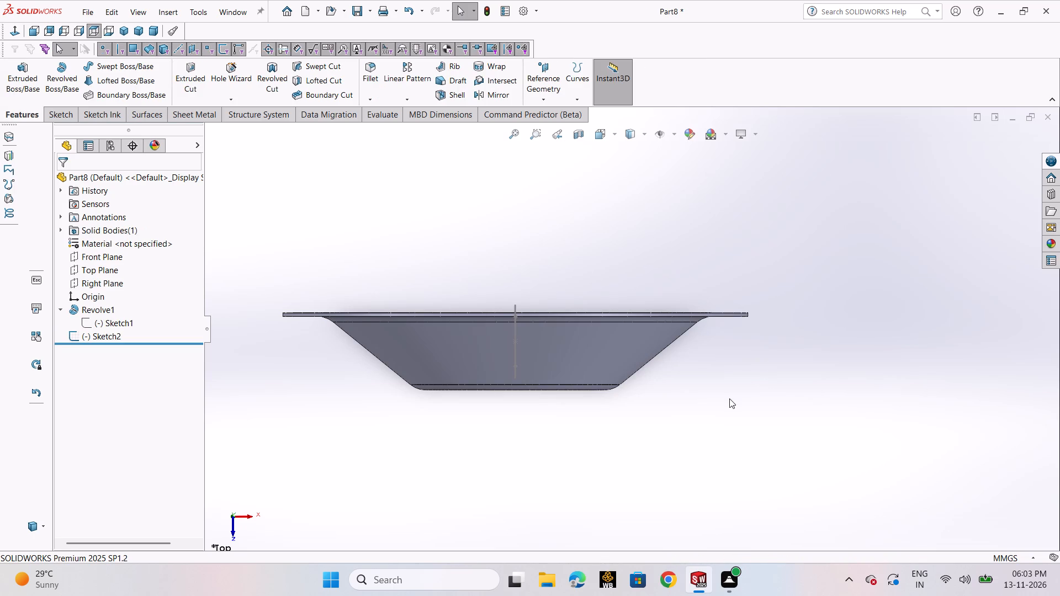
Reopen the slot sketch and dimension the distance from the origin to the slot's centre point as 31.5/2 mm.
middle_drag(733, 466, 778, 556)
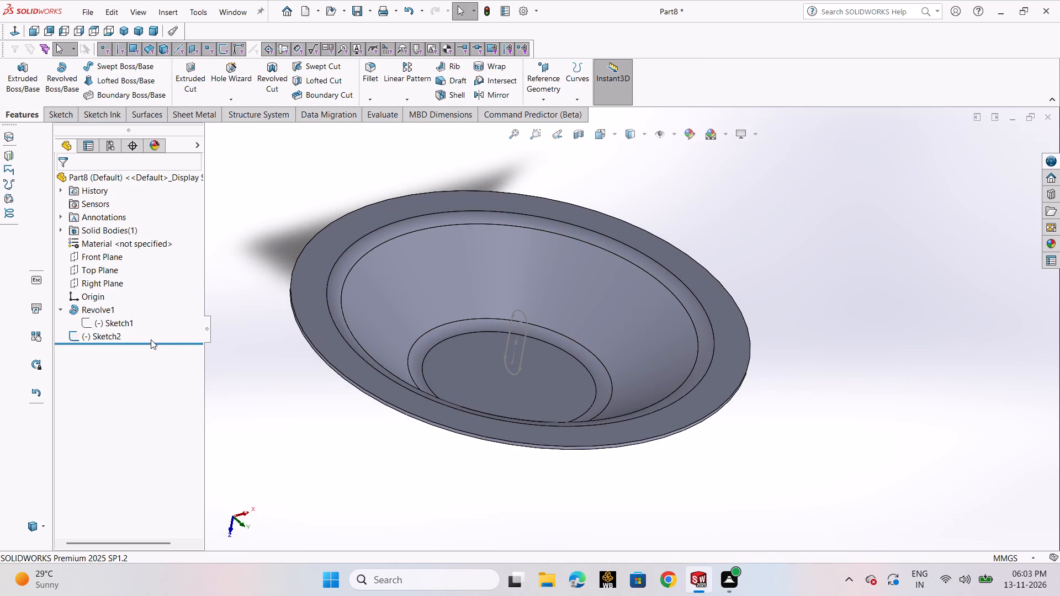
click(101, 333)
click(119, 297)
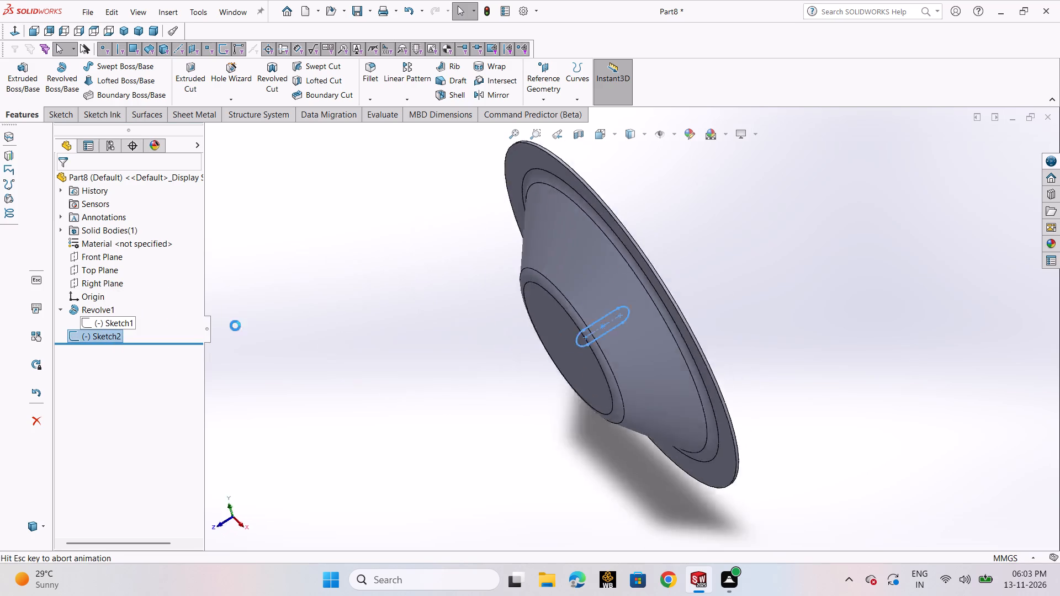
scroll(640, 333, down, 2)
scroll(724, 289, up, 1)
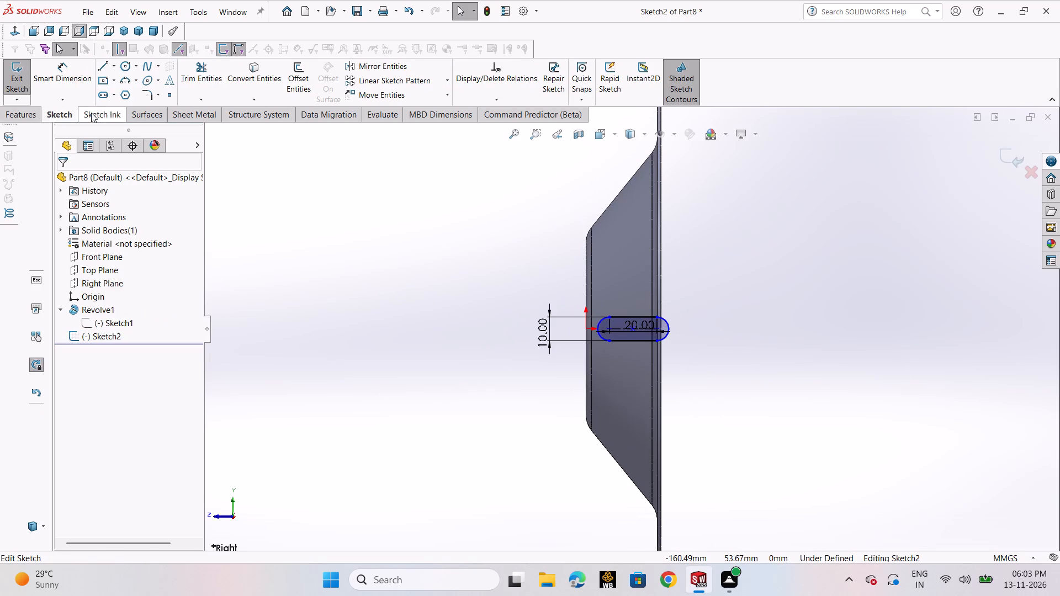
click(66, 76)
scroll(616, 381, down, 3)
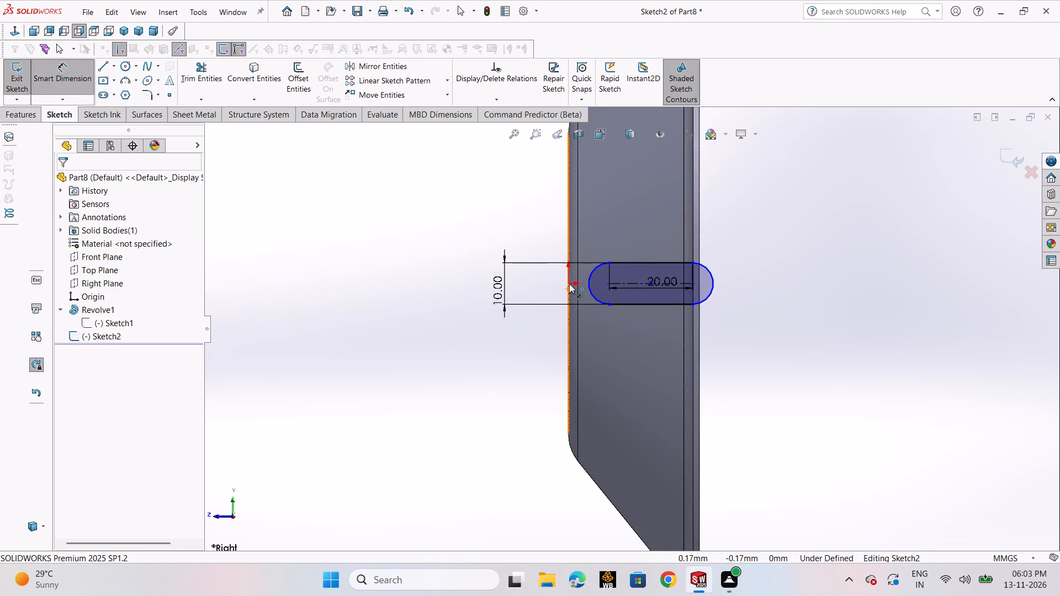
scroll(568, 284, down, 5)
click(587, 300)
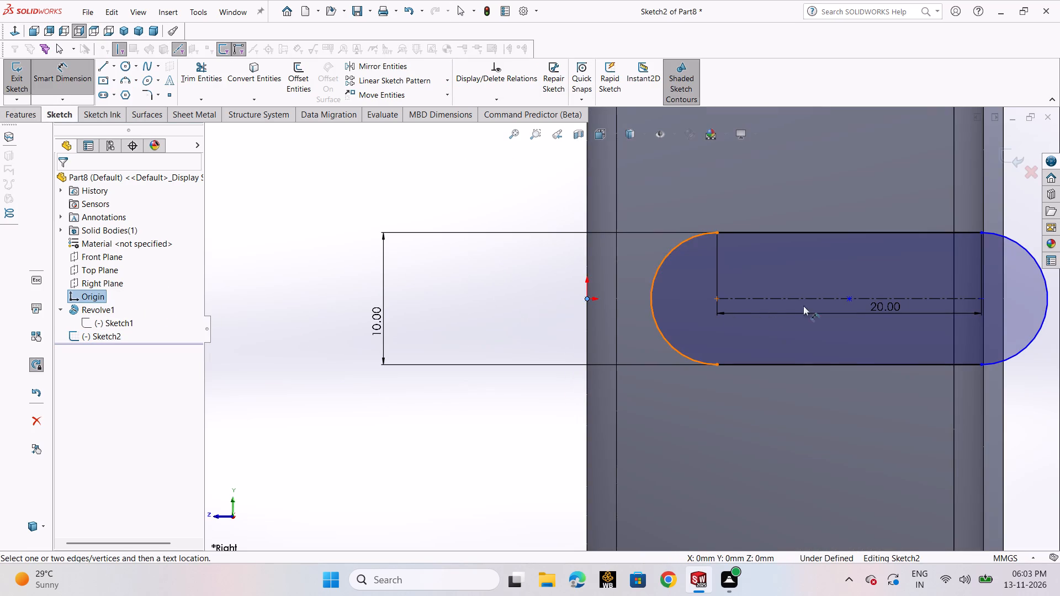
click(852, 299)
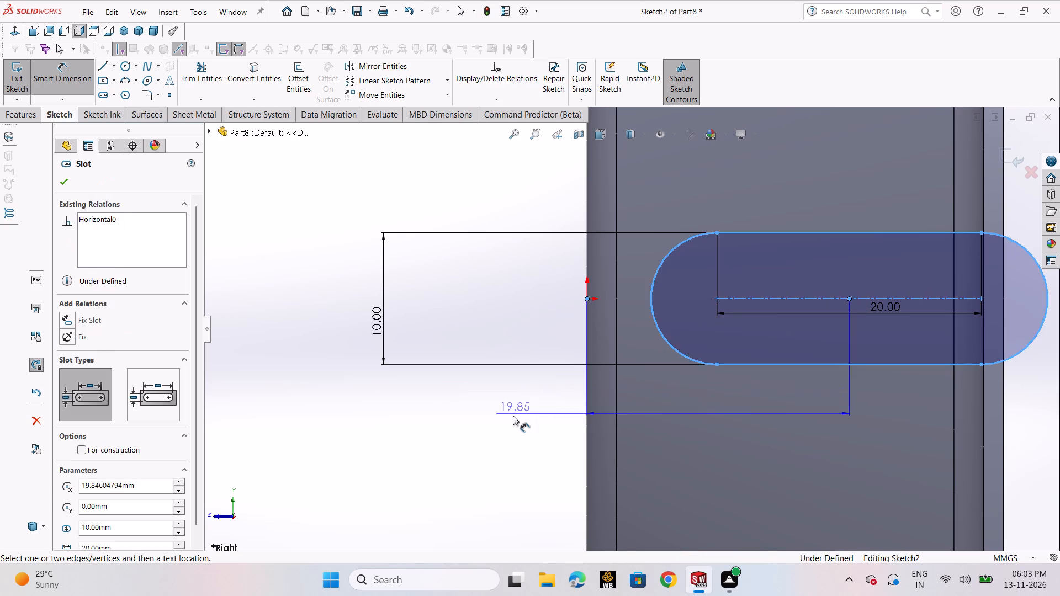
click(512, 416)
text(31.5)
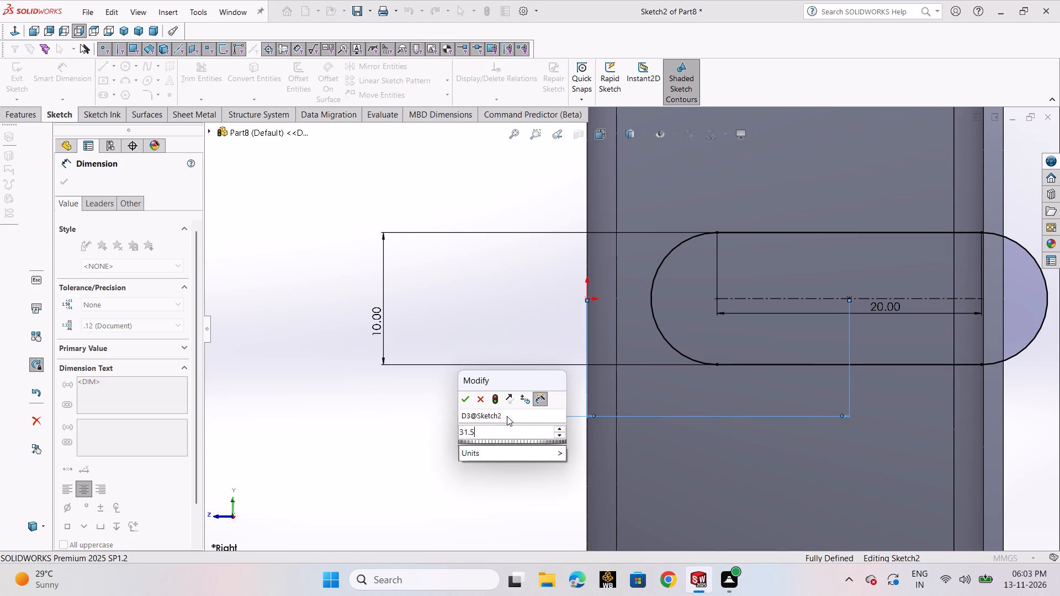
key(slash)
key(2)
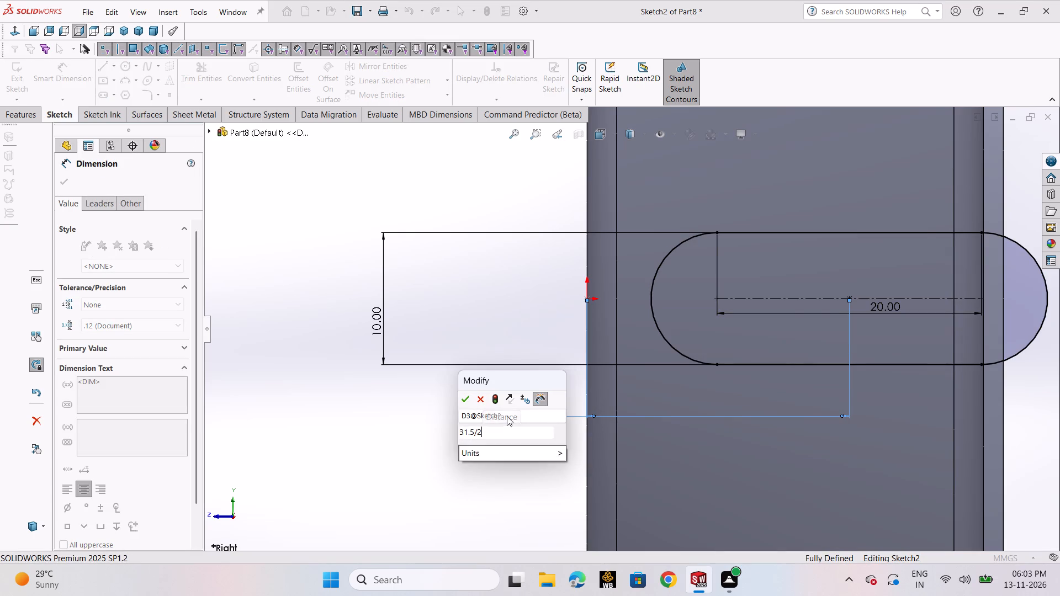
key(Return)
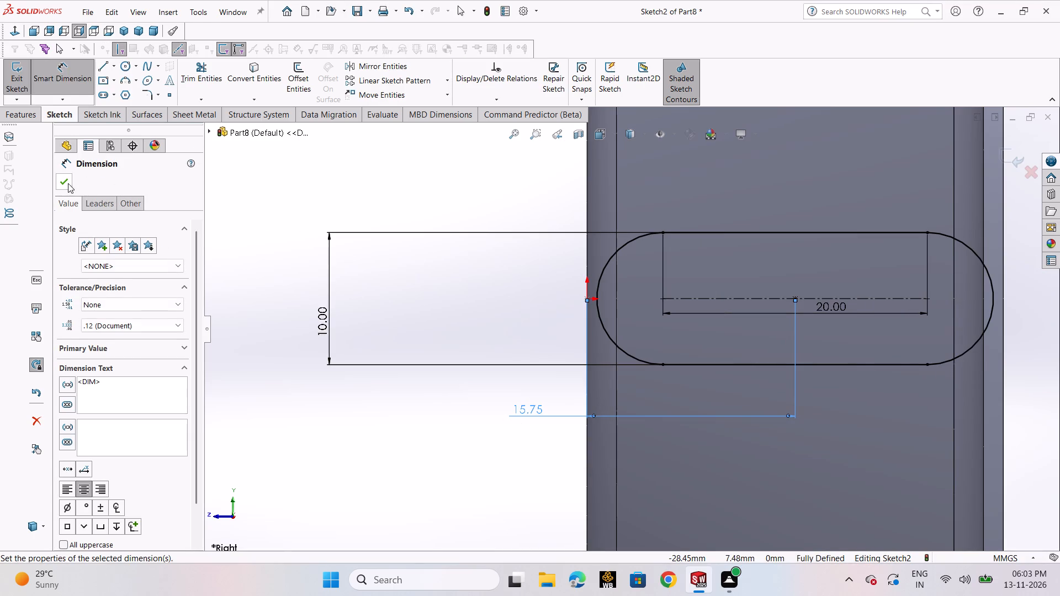
click(68, 183)
Exit the slot sketch.
scroll(794, 323, up, 6)
middle_drag(838, 315, 791, 290)
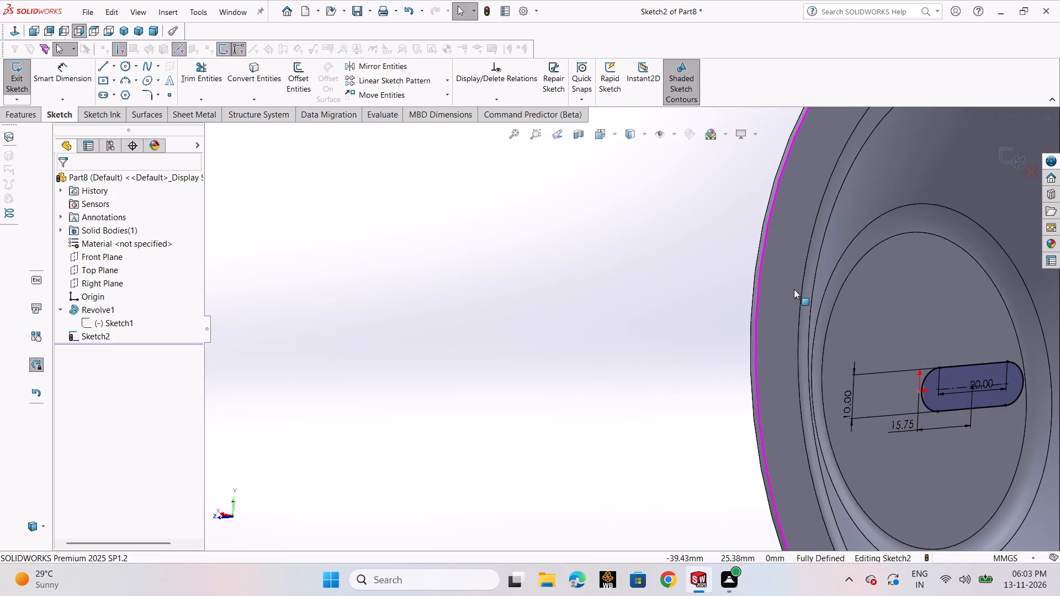
scroll(873, 329, up, 2)
click(12, 109)
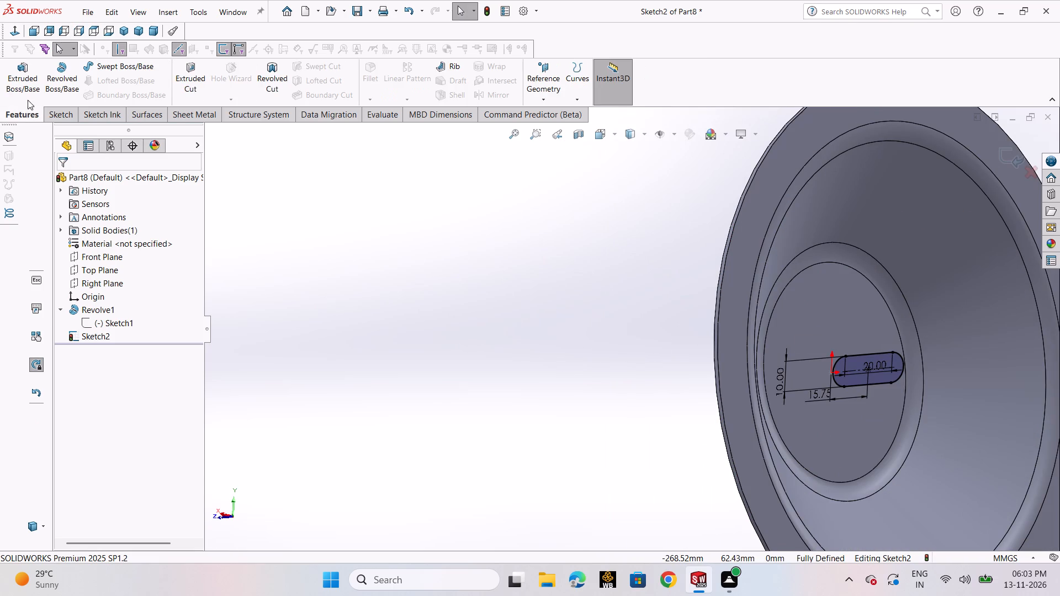
click(53, 113)
click(17, 81)
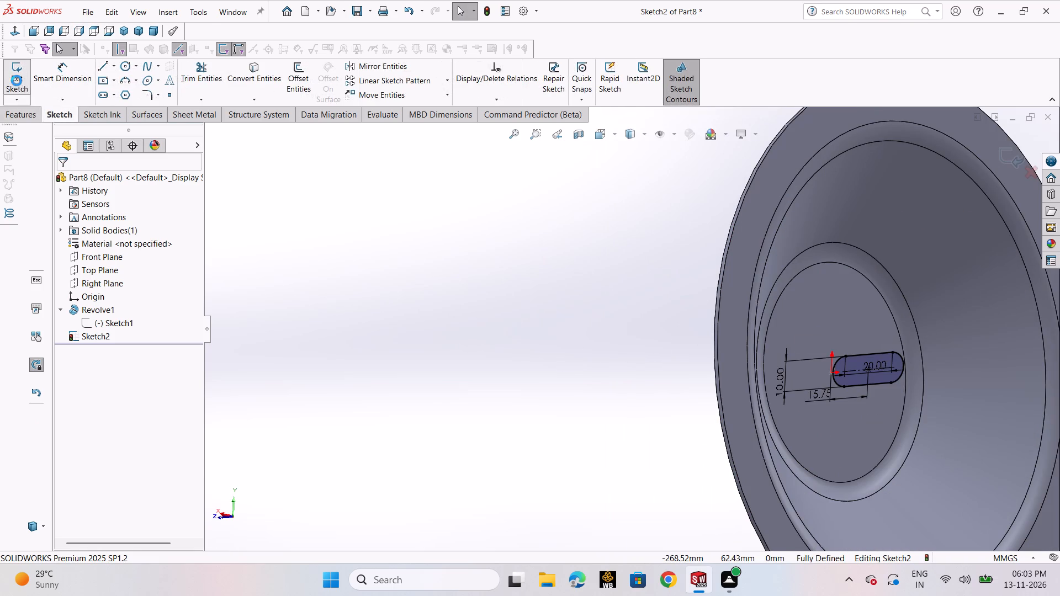
click(20, 113)
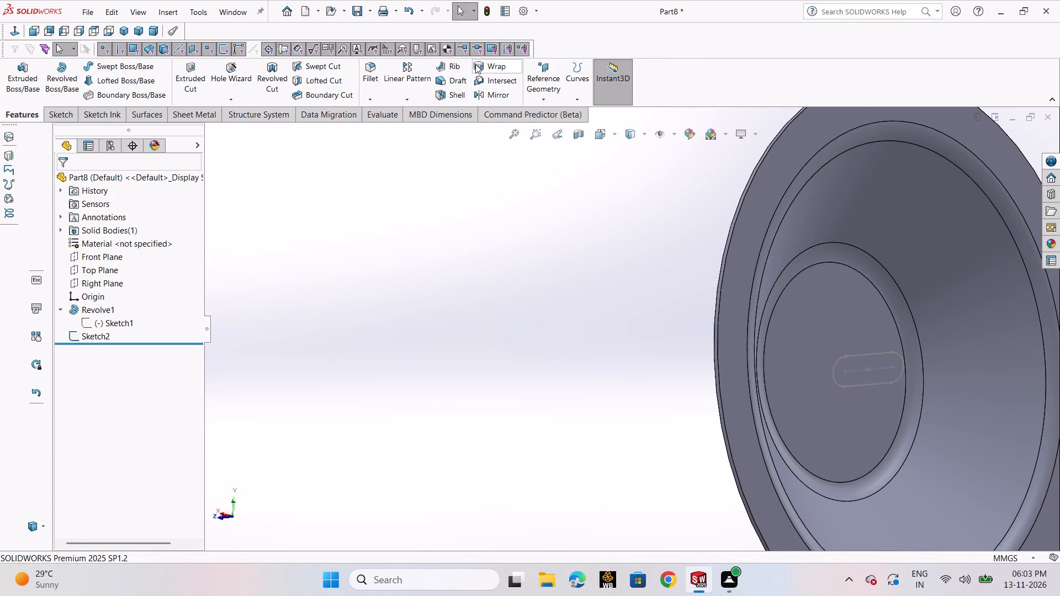
Wrap the slot sketch onto the dish's inner conical face as a deboss with a 2.50 mm depth.
click(475, 64)
scroll(718, 213, up, 5)
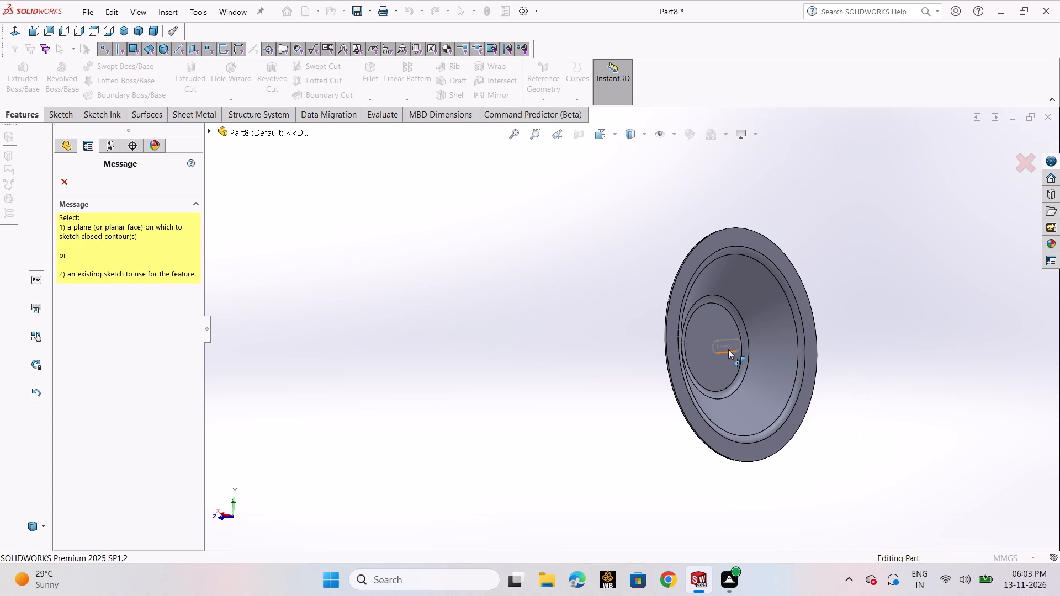
click(728, 349)
click(768, 340)
middle_drag(872, 339, 785, 297)
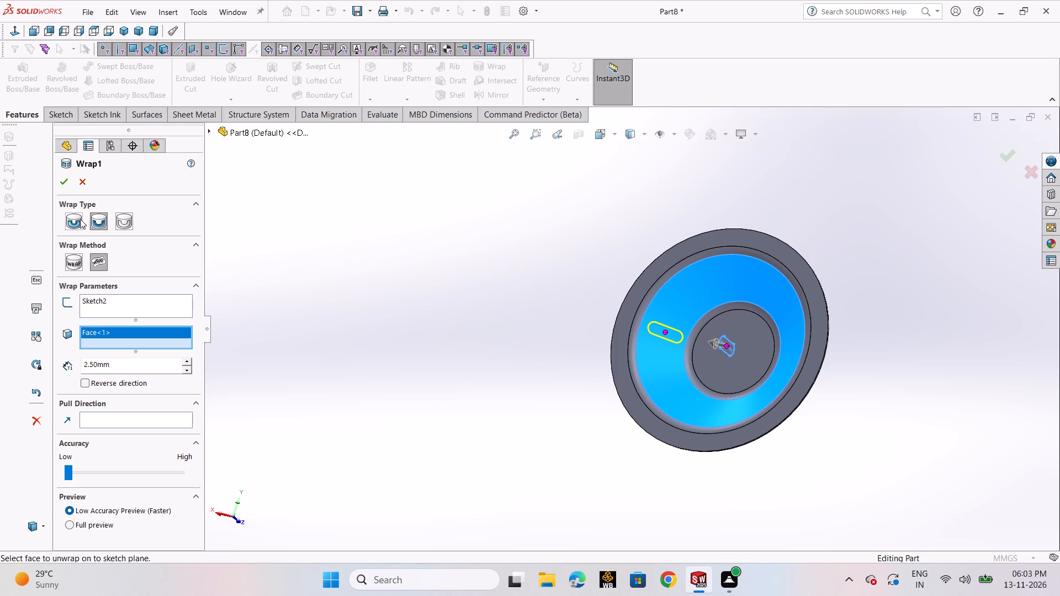
click(101, 223)
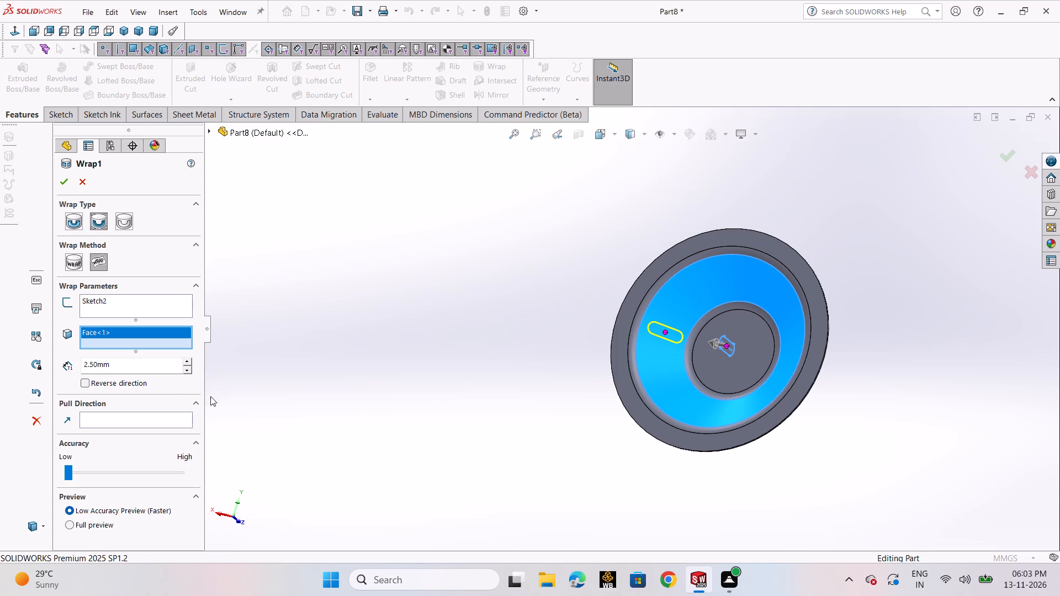
click(63, 183)
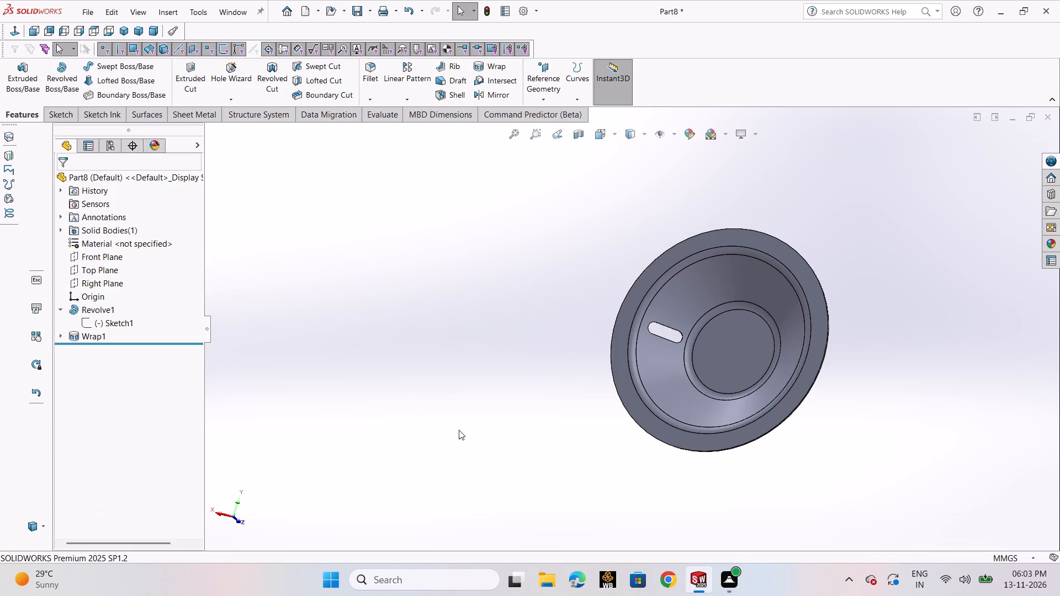
click(459, 429)
Circular-pattern the wrapped slot around the dish's inner circular edge with 15 instances at an instance spacing of 360/15 degrees.
click(387, 100)
click(406, 131)
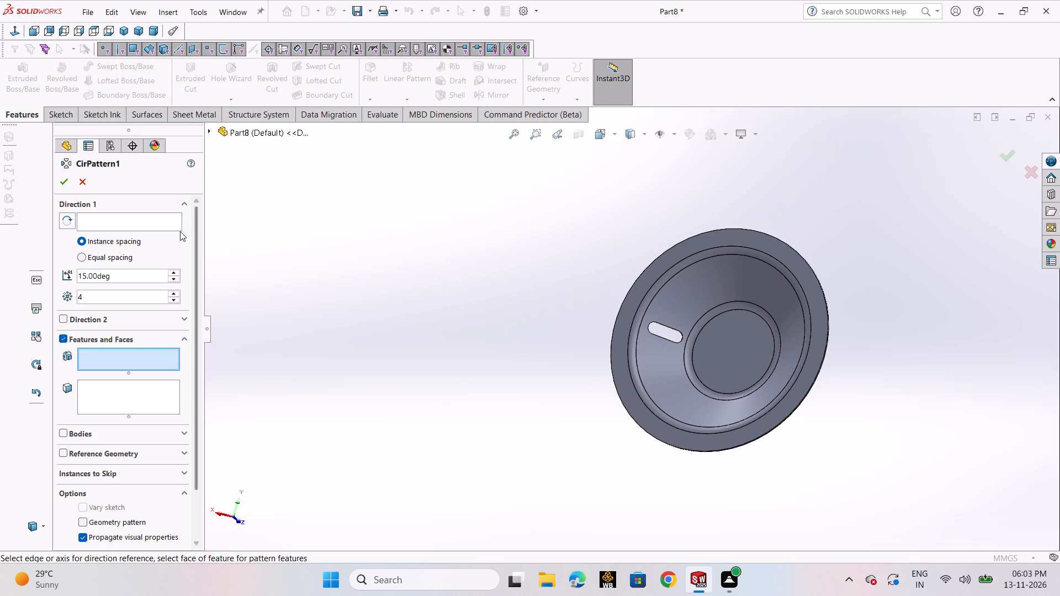
click(166, 221)
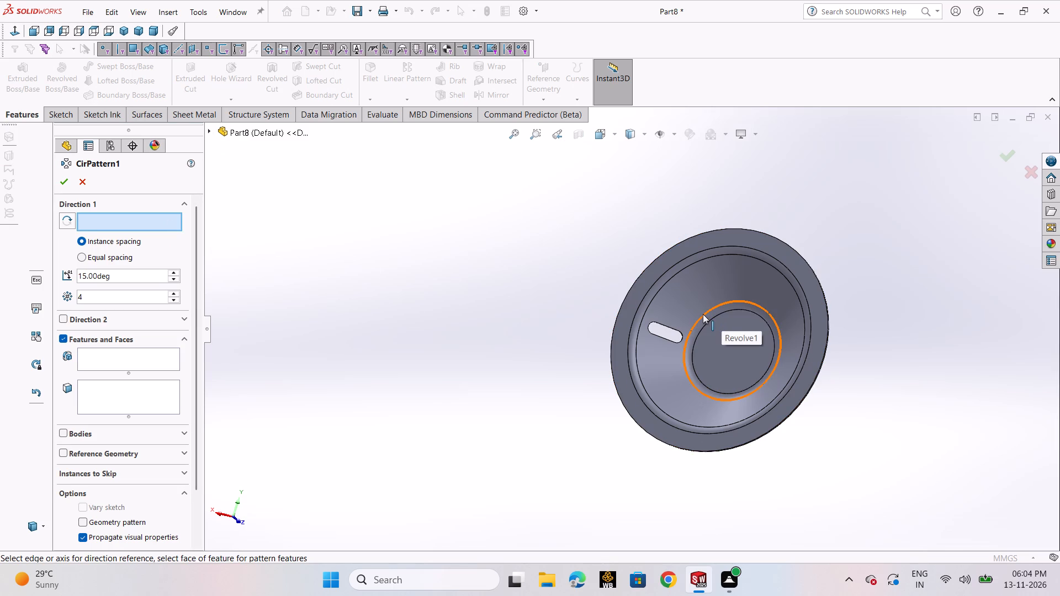
click(703, 314)
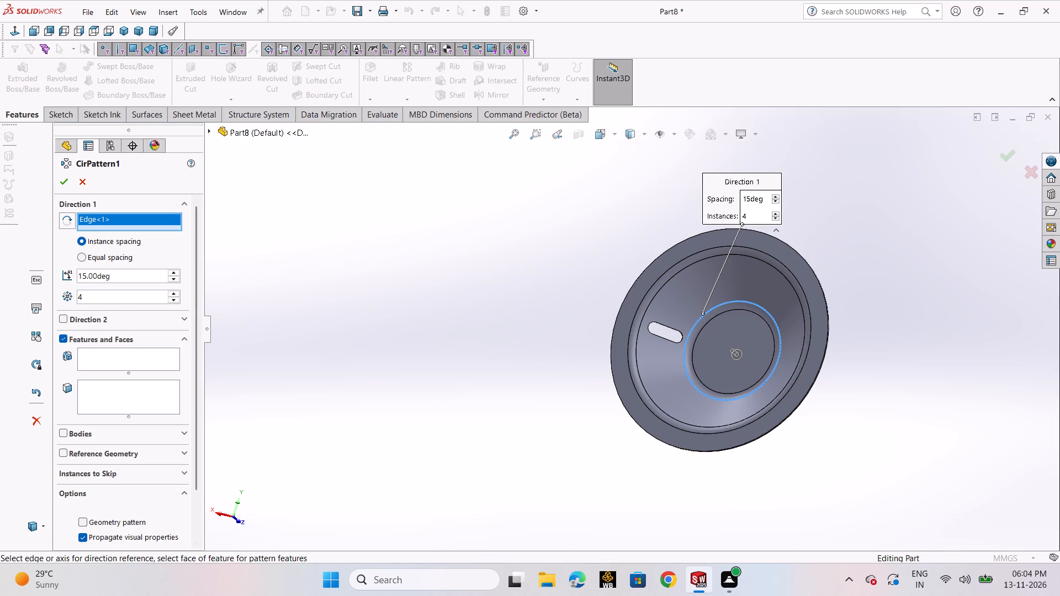
double_click(125, 295)
text(15)
key(Return)
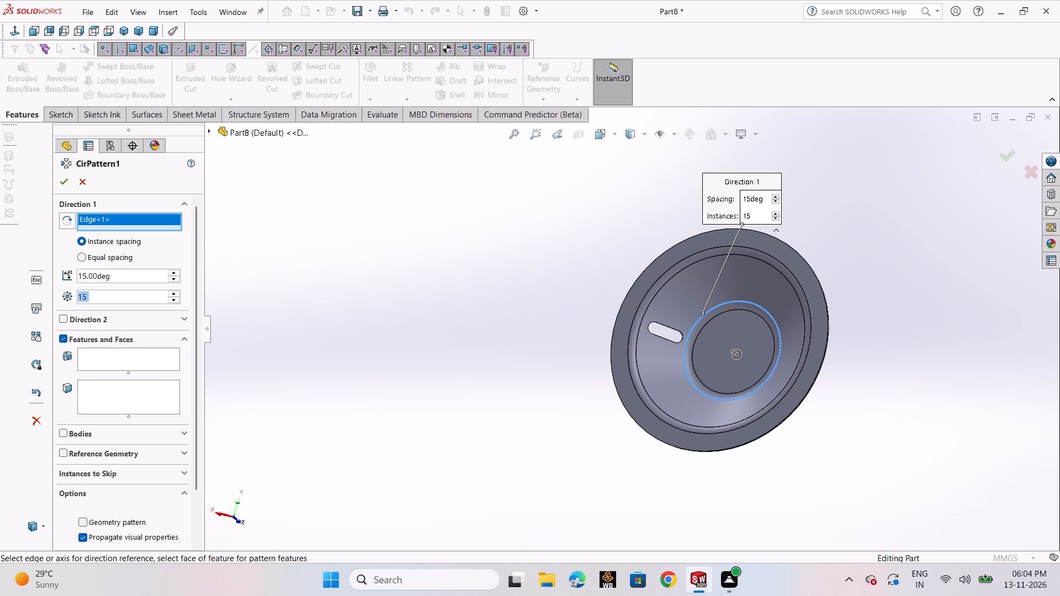
double_click(142, 277)
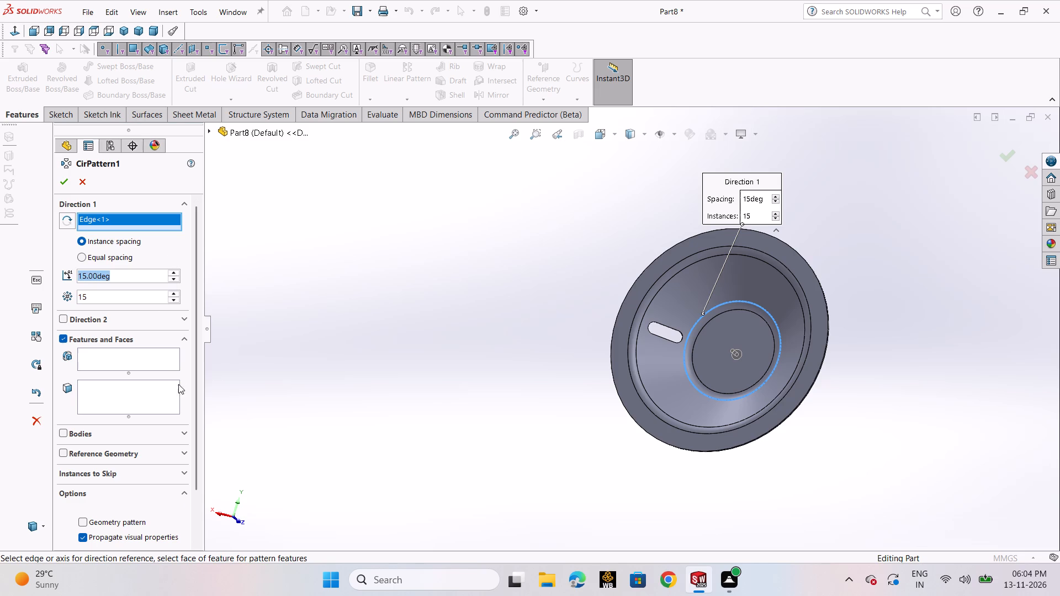
click(135, 362)
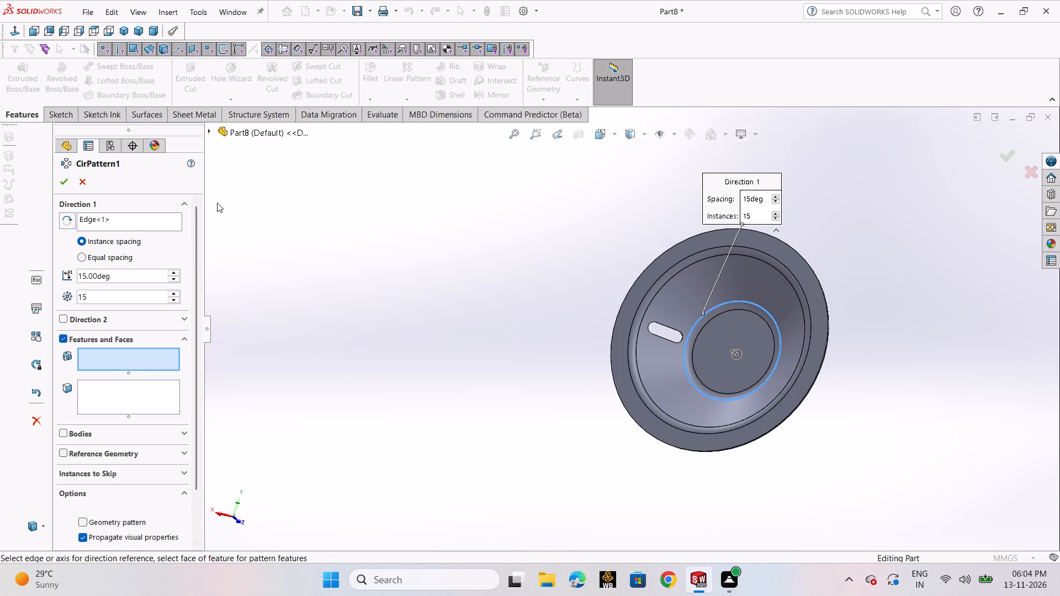
click(209, 132)
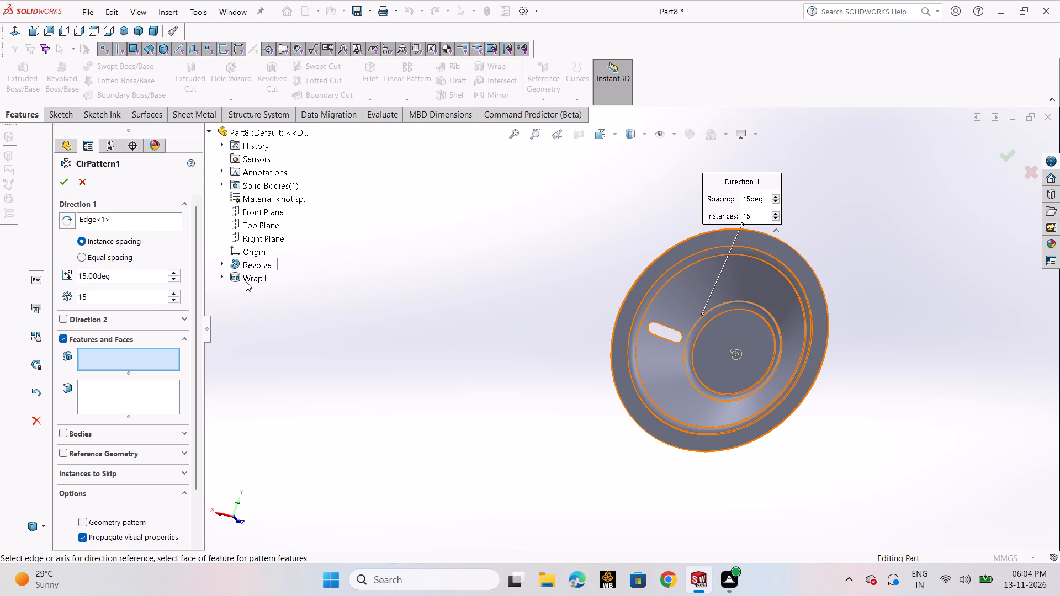
click(247, 279)
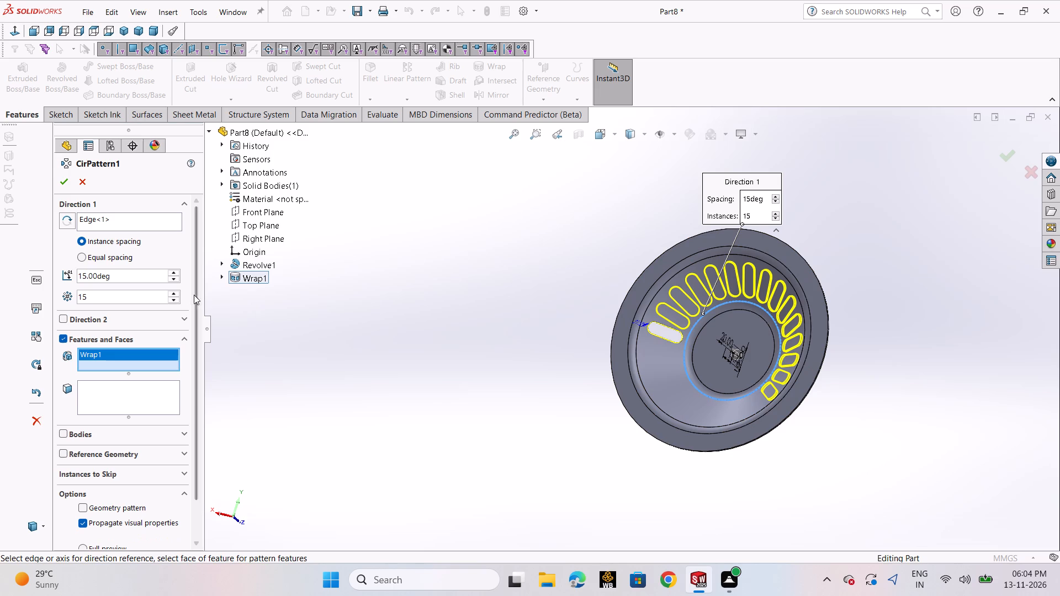
double_click(142, 278)
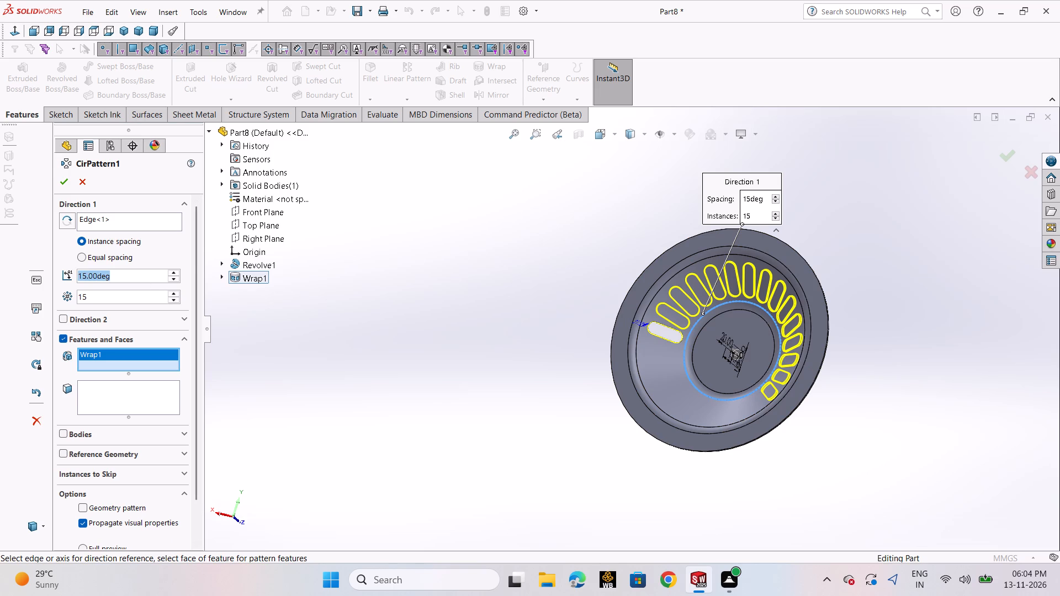
text(360)
text(/15)
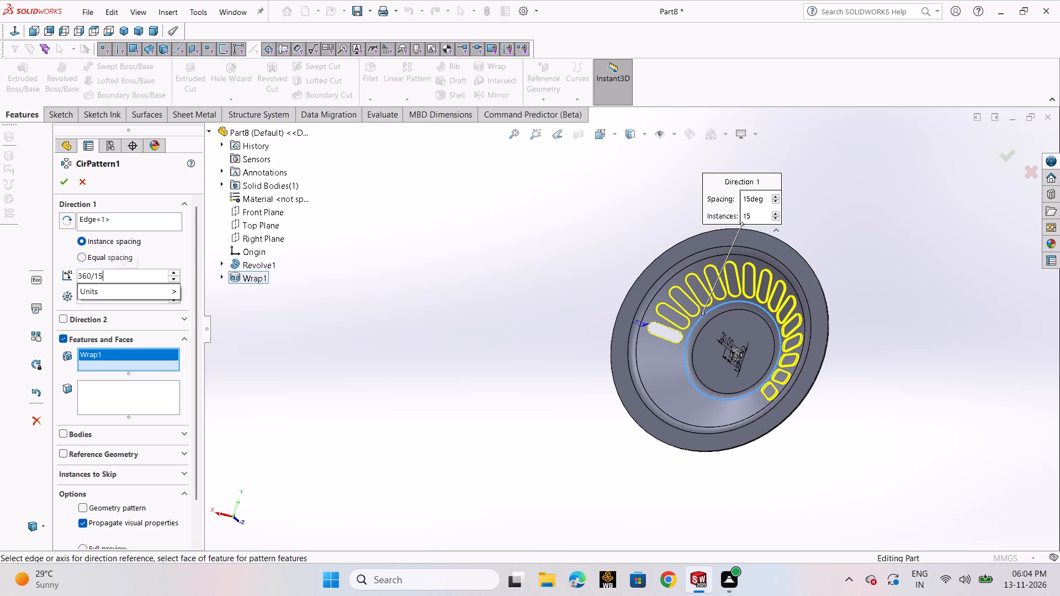
key(Return)
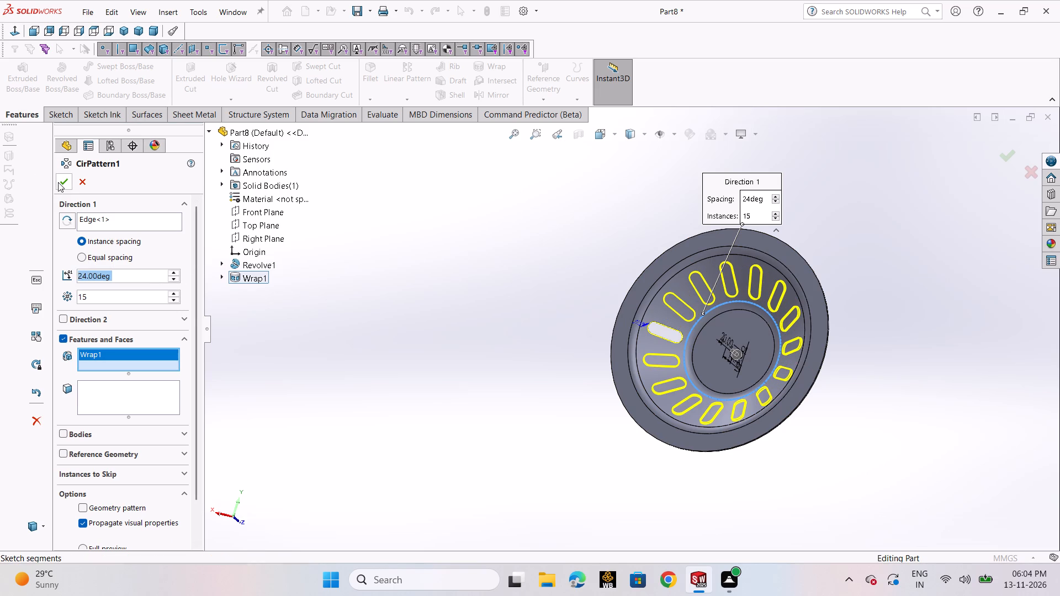
click(58, 182)
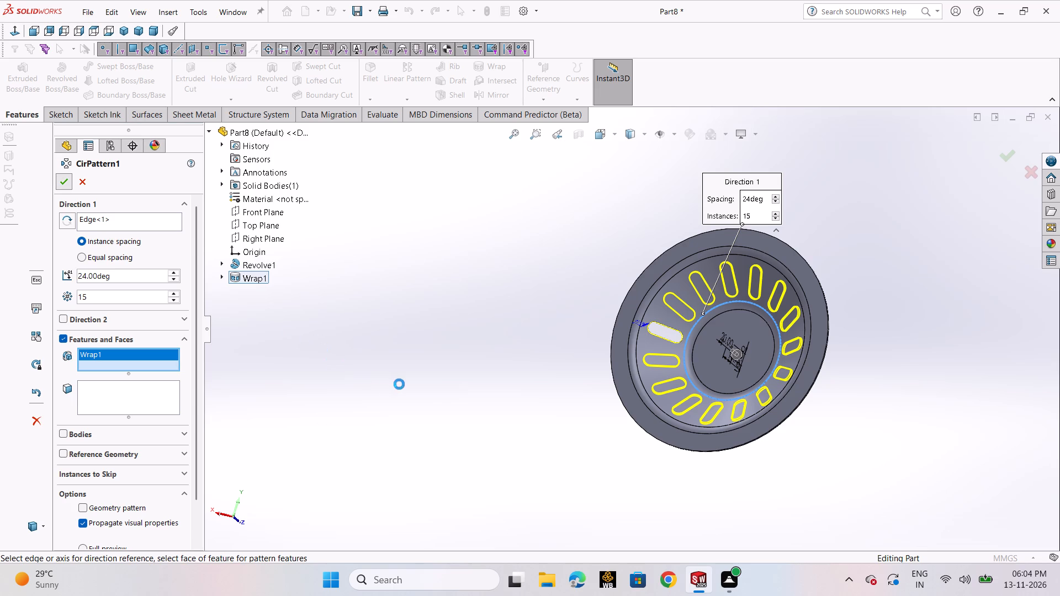
click(548, 329)
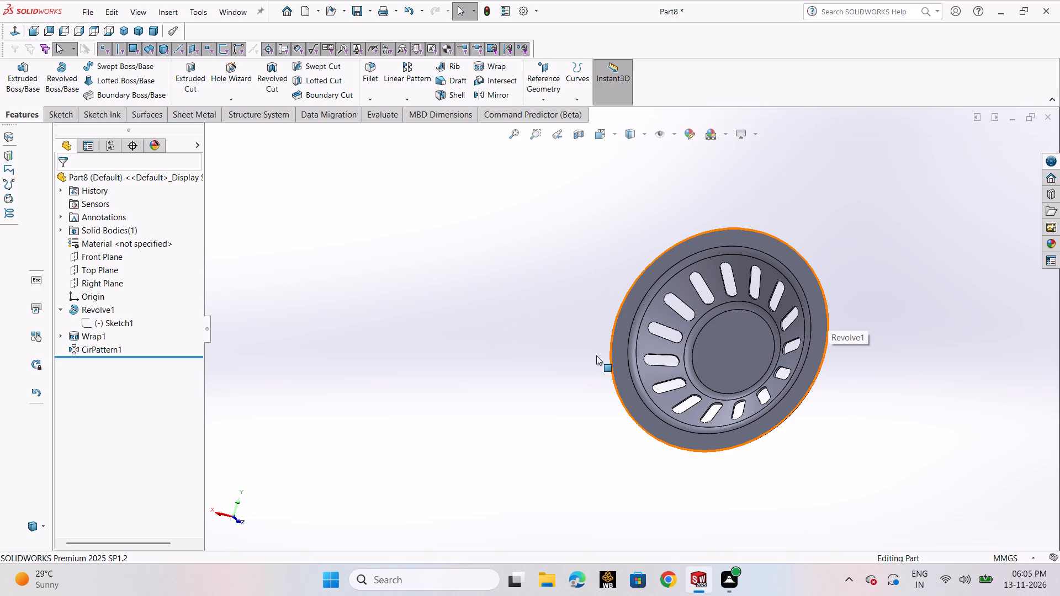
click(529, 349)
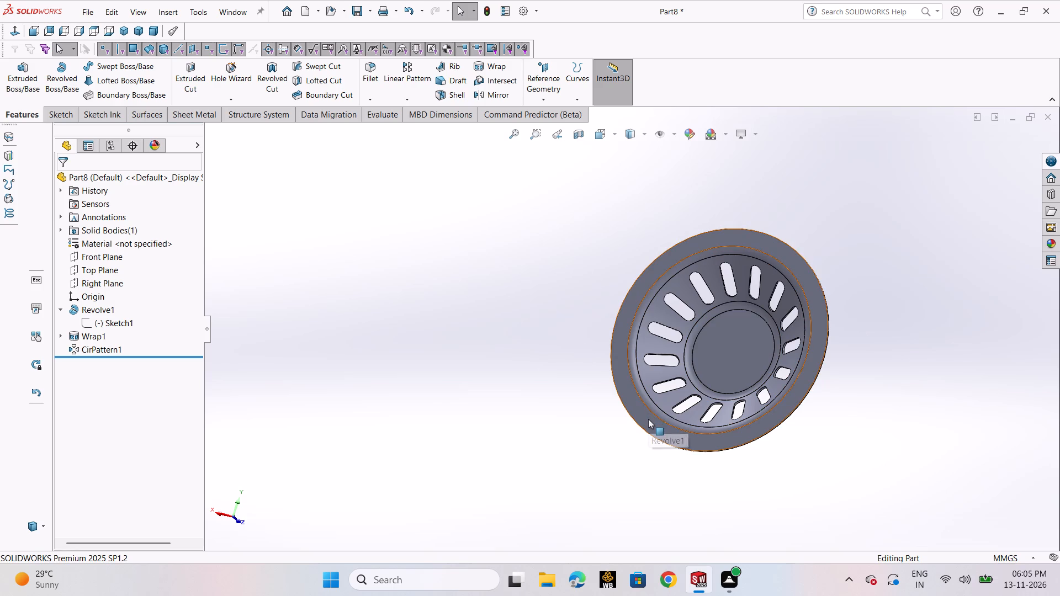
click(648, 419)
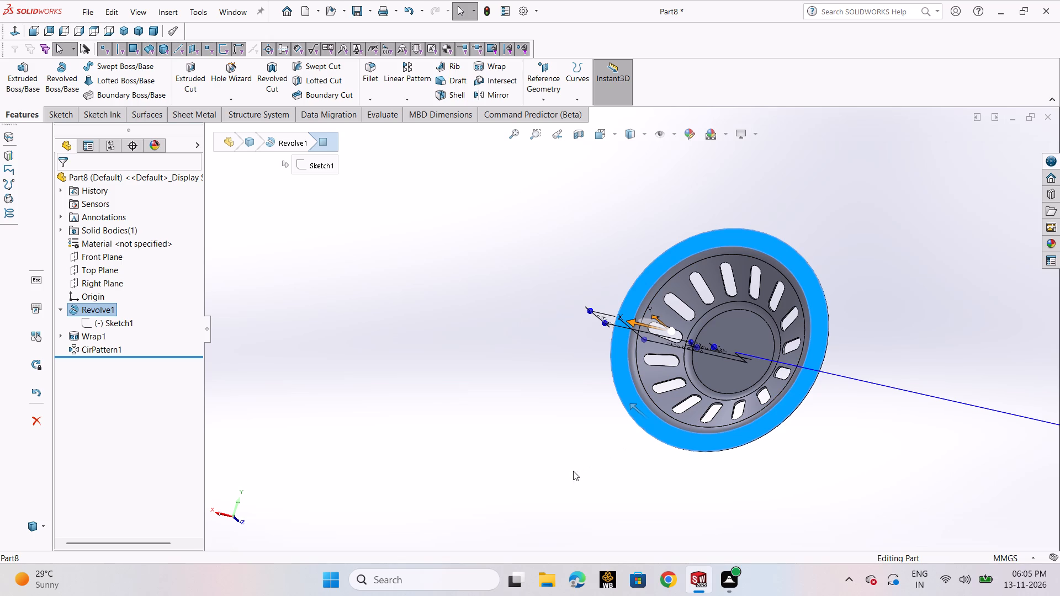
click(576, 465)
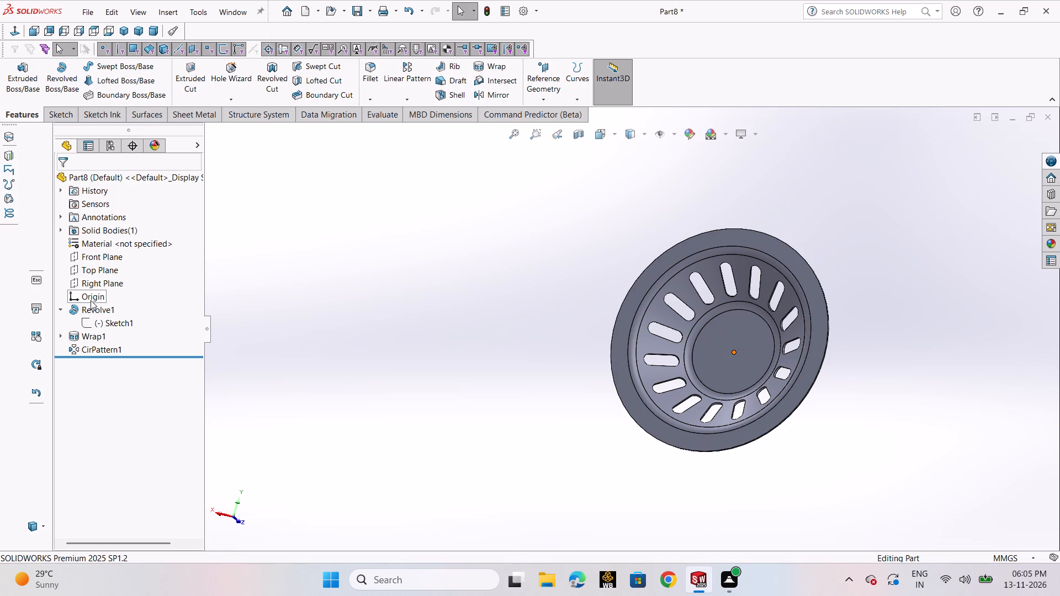
Start a new sketch on the Top Plane.
click(99, 270)
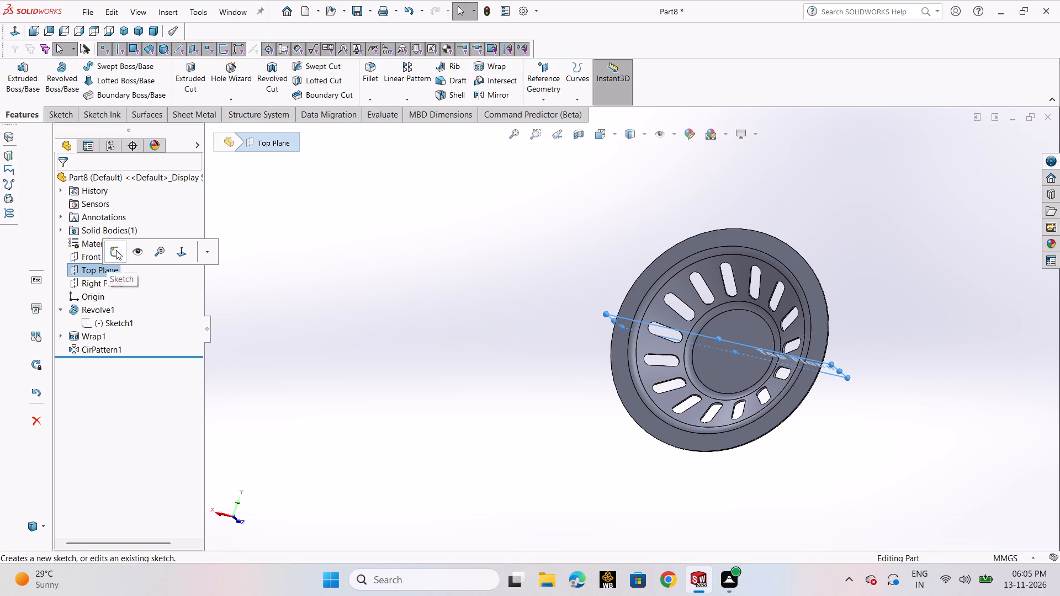
click(116, 250)
click(576, 383)
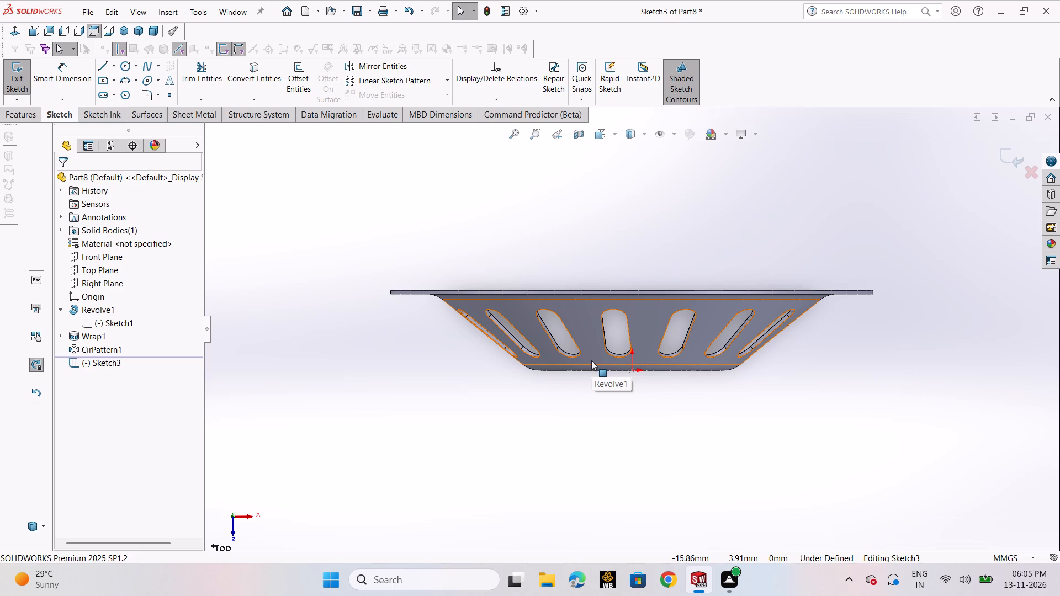
click(847, 325)
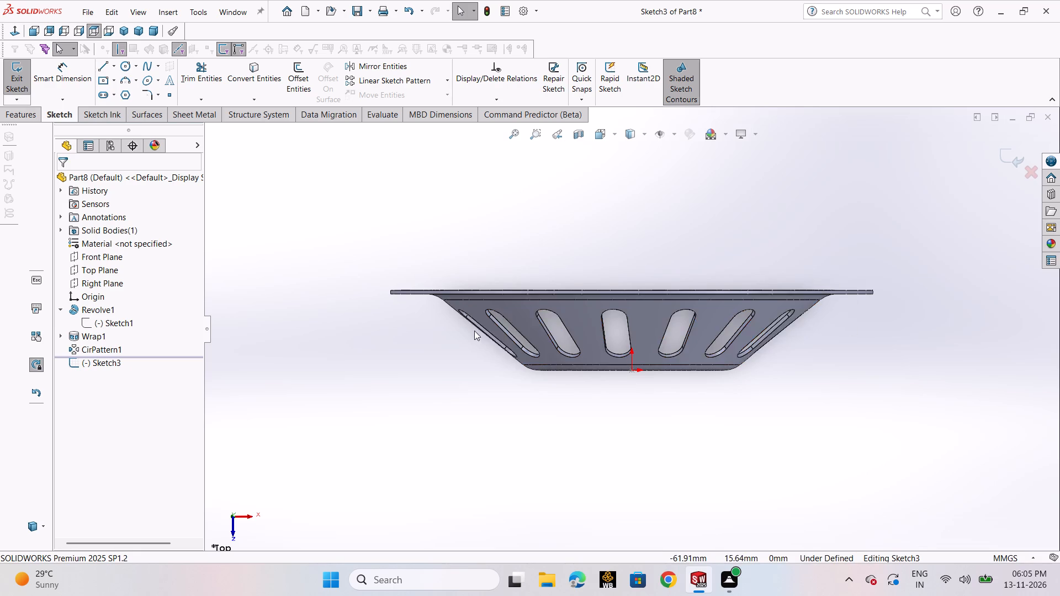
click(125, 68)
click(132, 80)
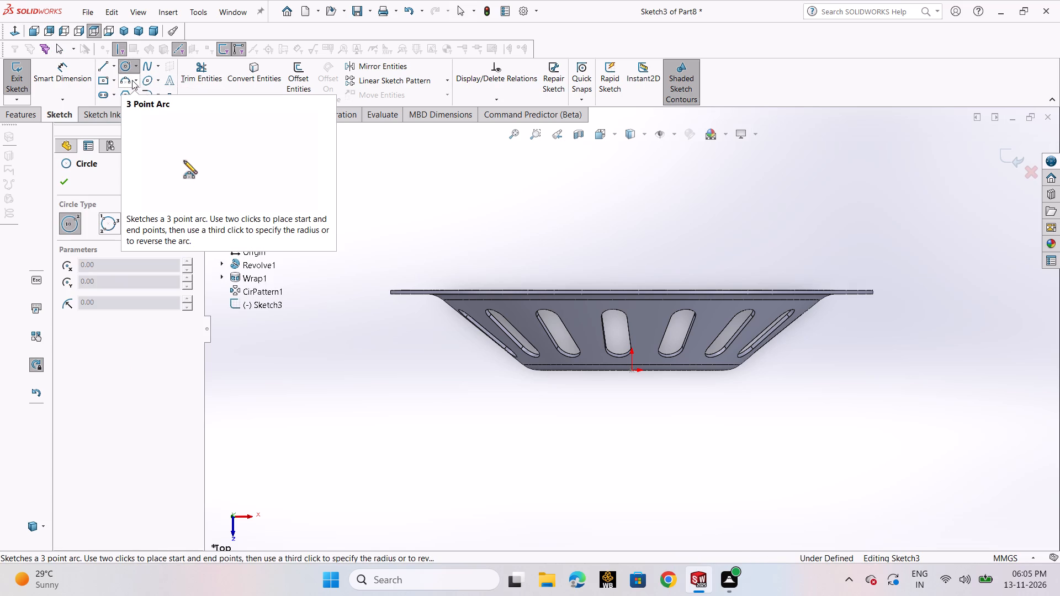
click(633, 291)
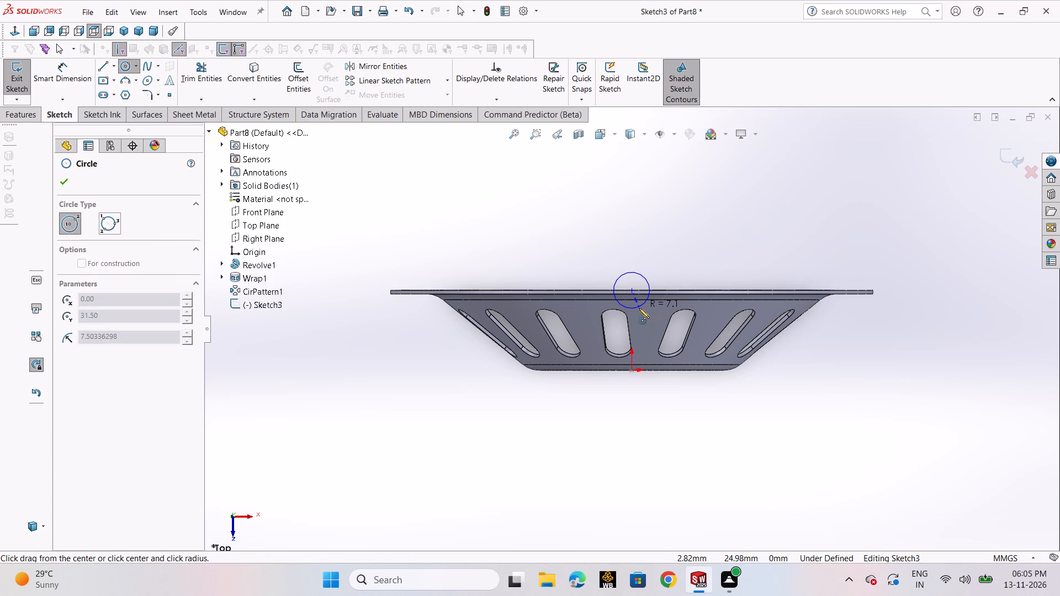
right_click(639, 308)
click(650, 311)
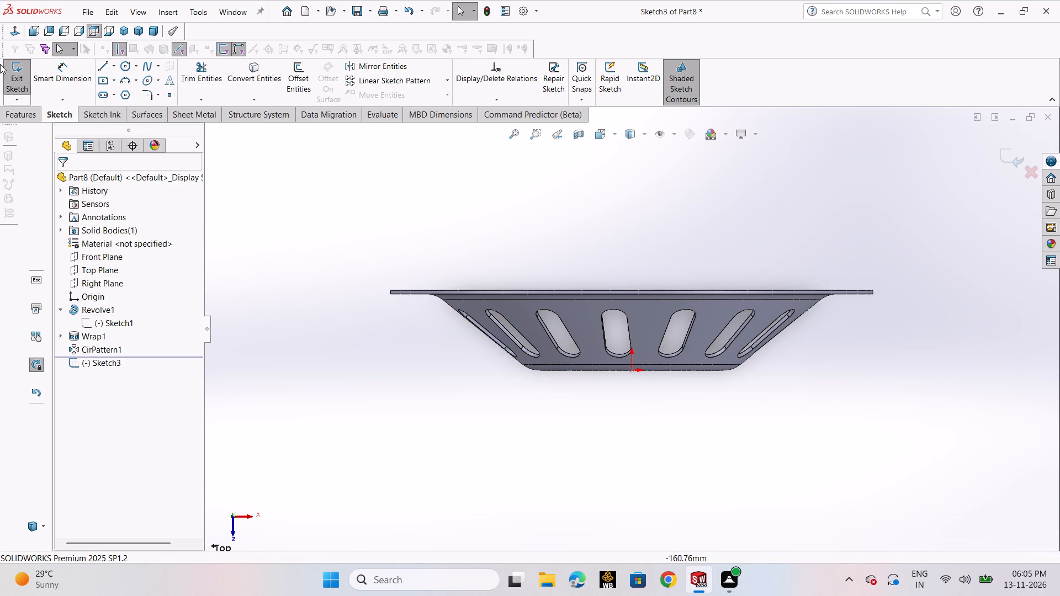
Sketch a circle centred on the rim's outer flat edge, in line with the origin, and dimension its diameter as 7 mm.
click(127, 67)
click(131, 78)
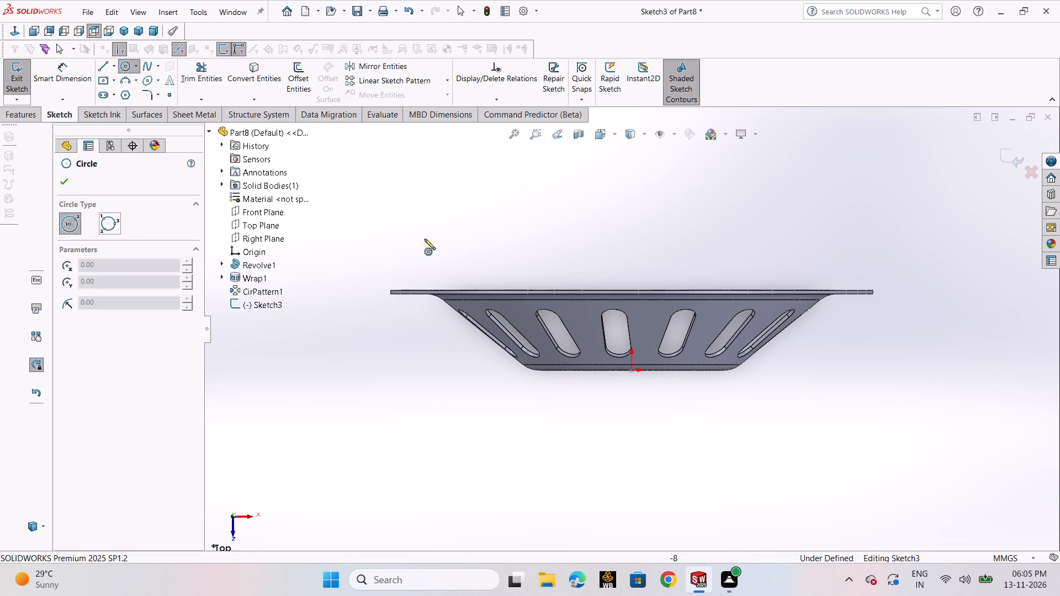
click(628, 289)
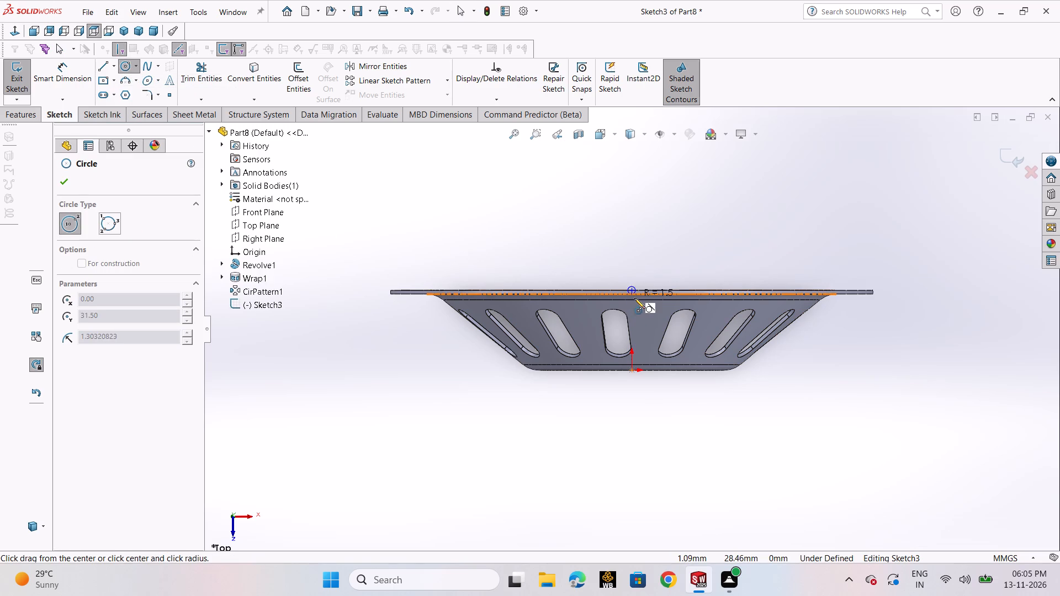
click(638, 305)
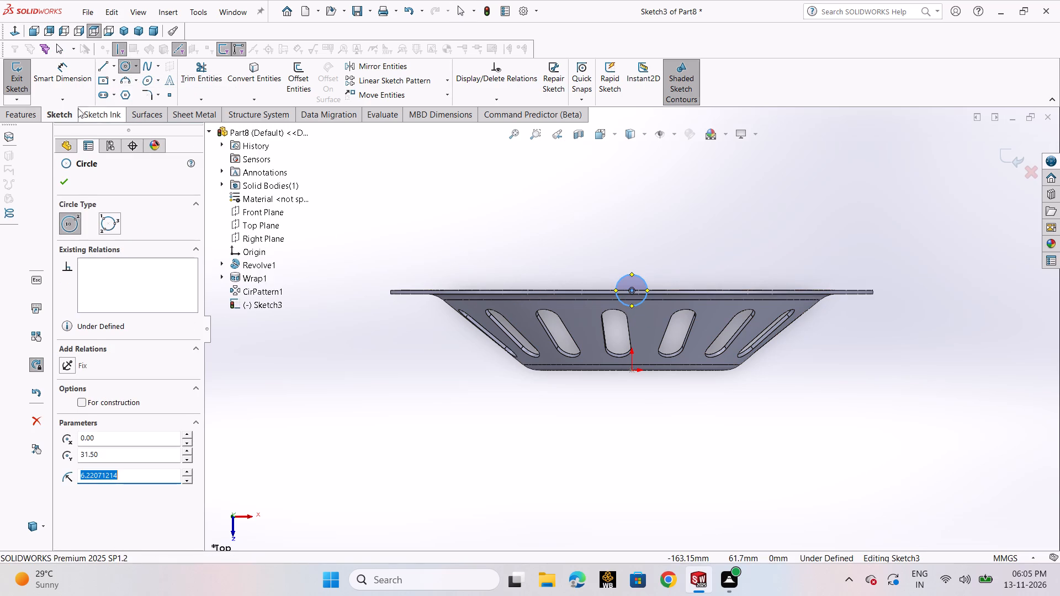
click(57, 82)
click(638, 301)
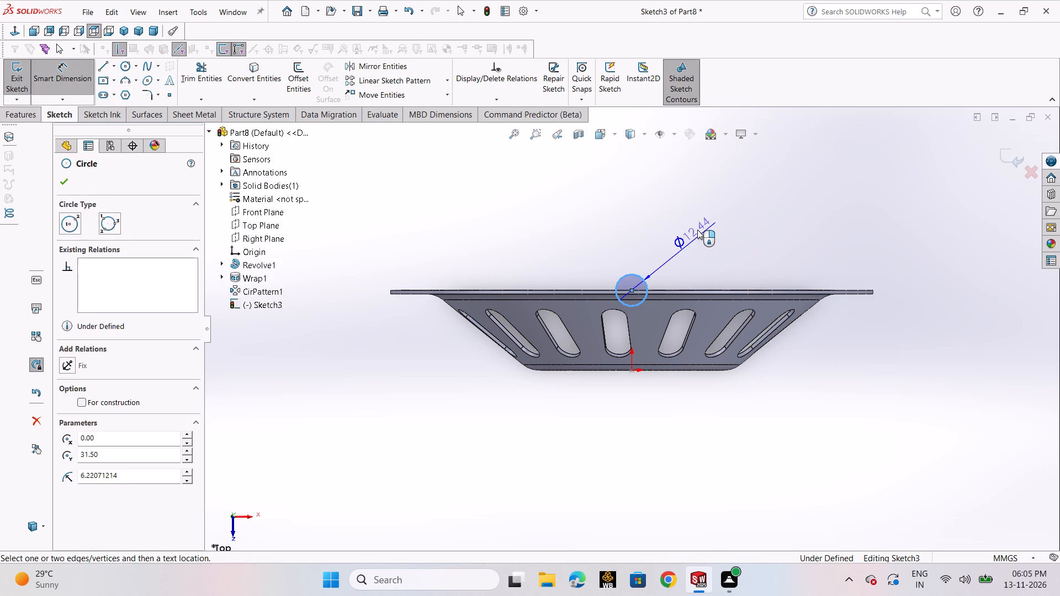
click(697, 230)
text(07)
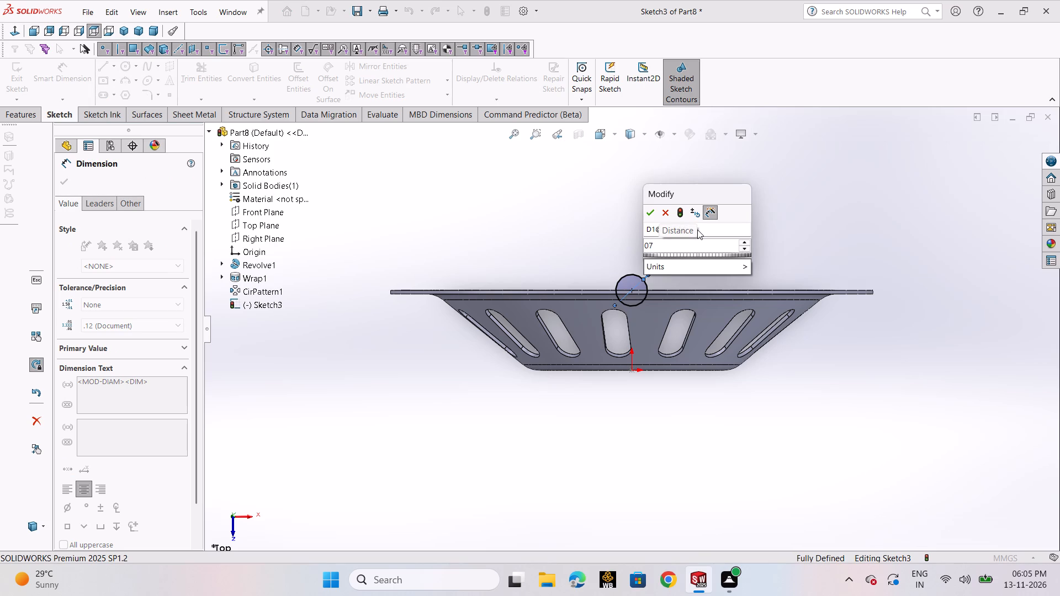
key(Return)
click(62, 184)
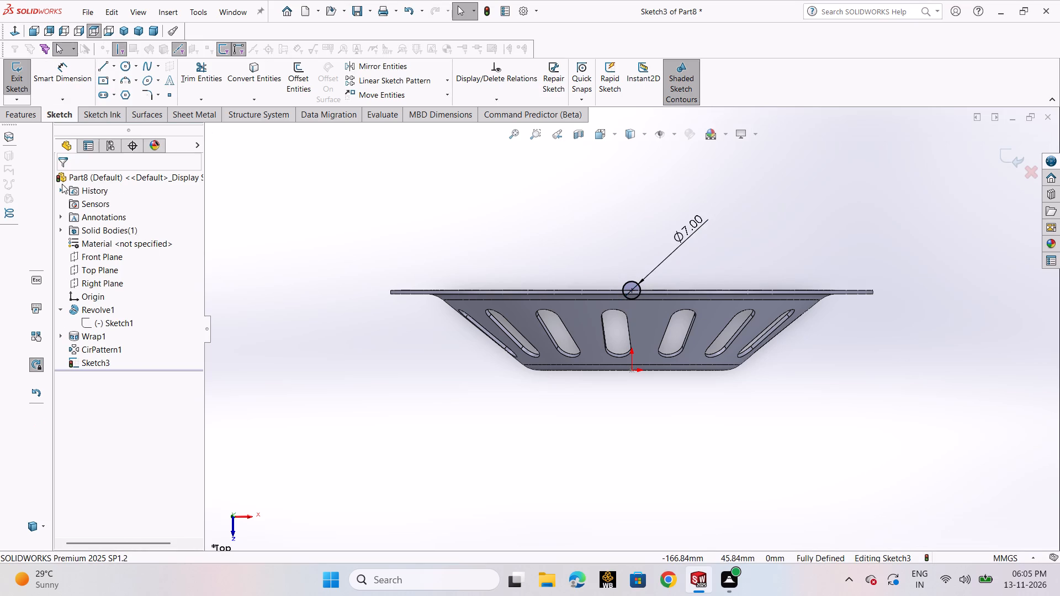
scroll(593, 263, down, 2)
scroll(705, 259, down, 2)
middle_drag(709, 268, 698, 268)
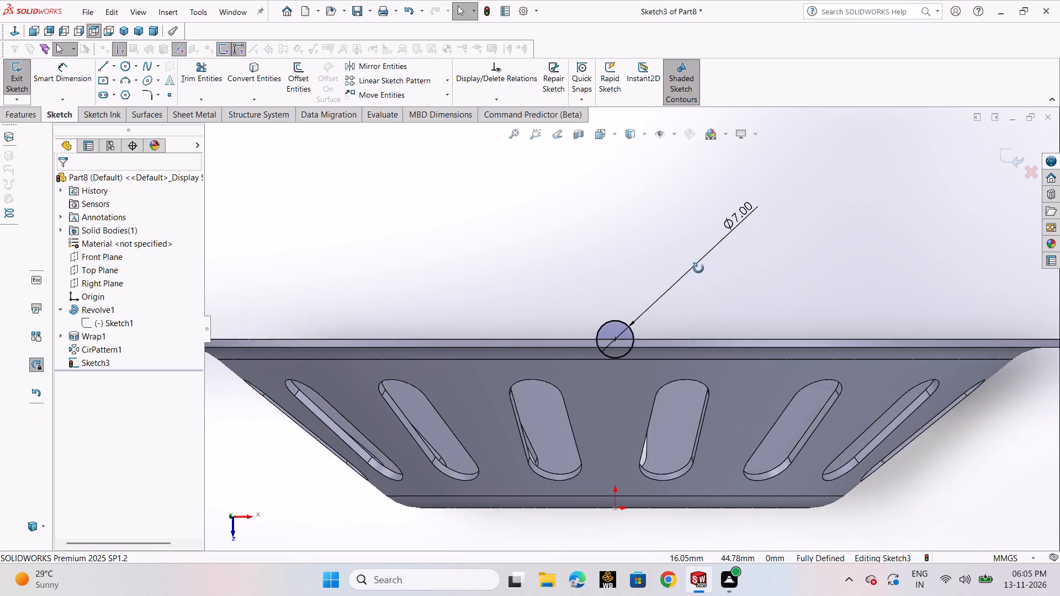
Cut-extrude the 7 mm rim circle Through All - Both to notch both sides of the dish's rim.
middle_drag(698, 268, 708, 288)
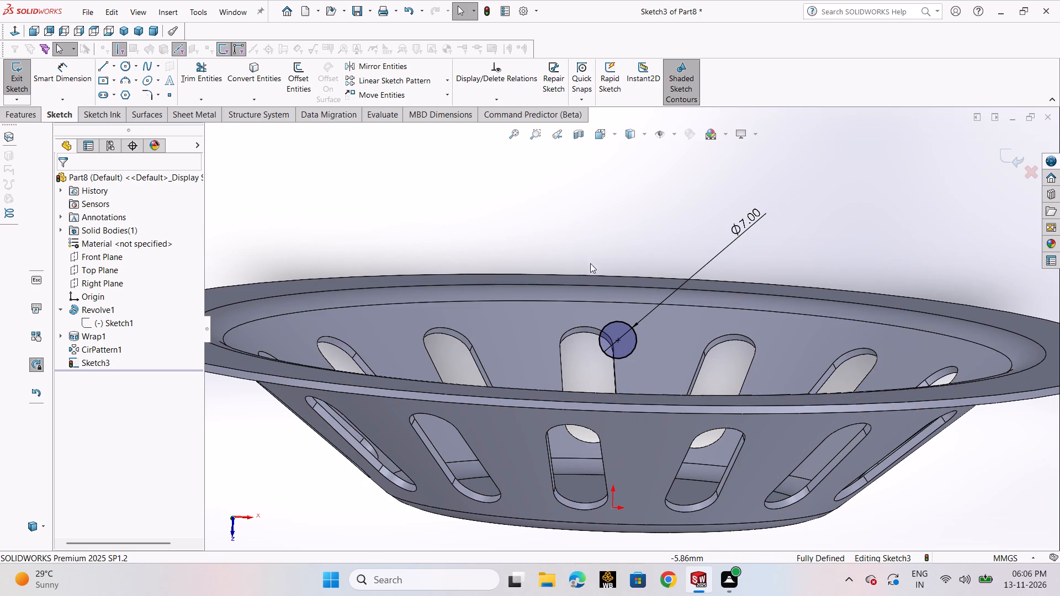
scroll(597, 256, up, 3)
middle_drag(602, 251, 564, 276)
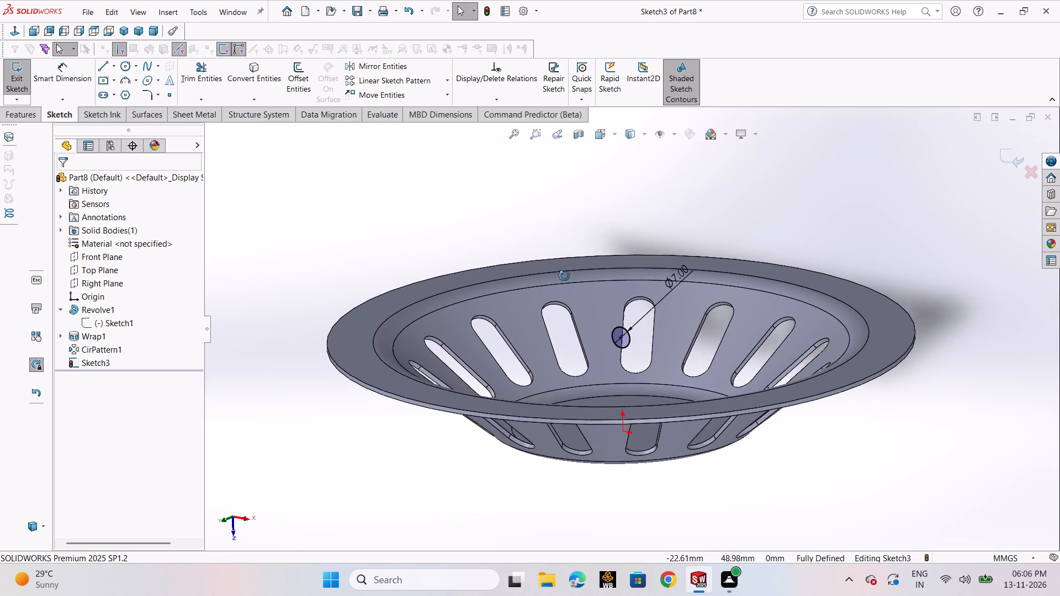
middle_drag(564, 276, 569, 278)
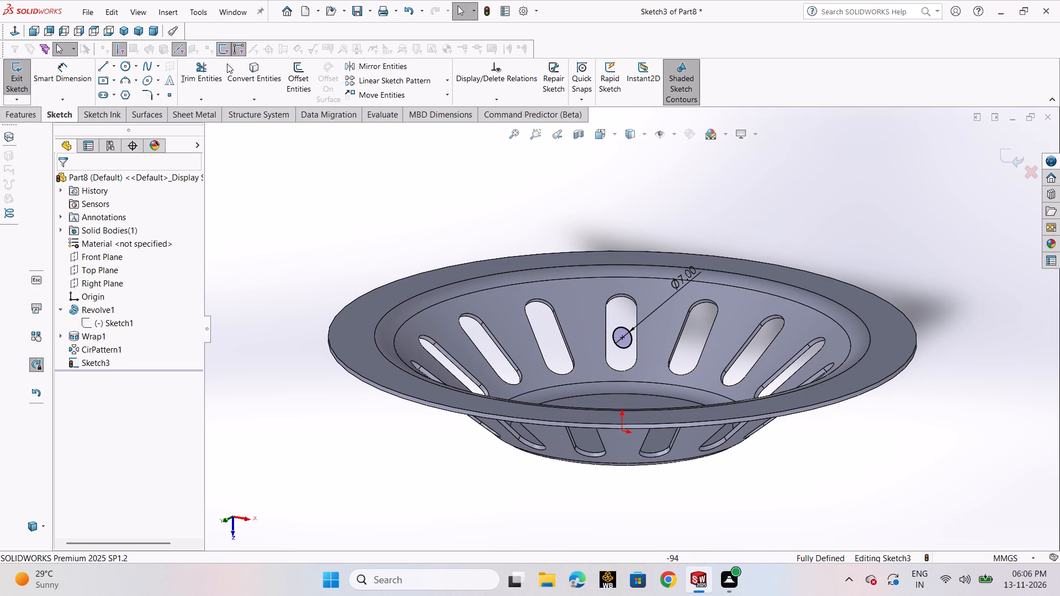
click(20, 113)
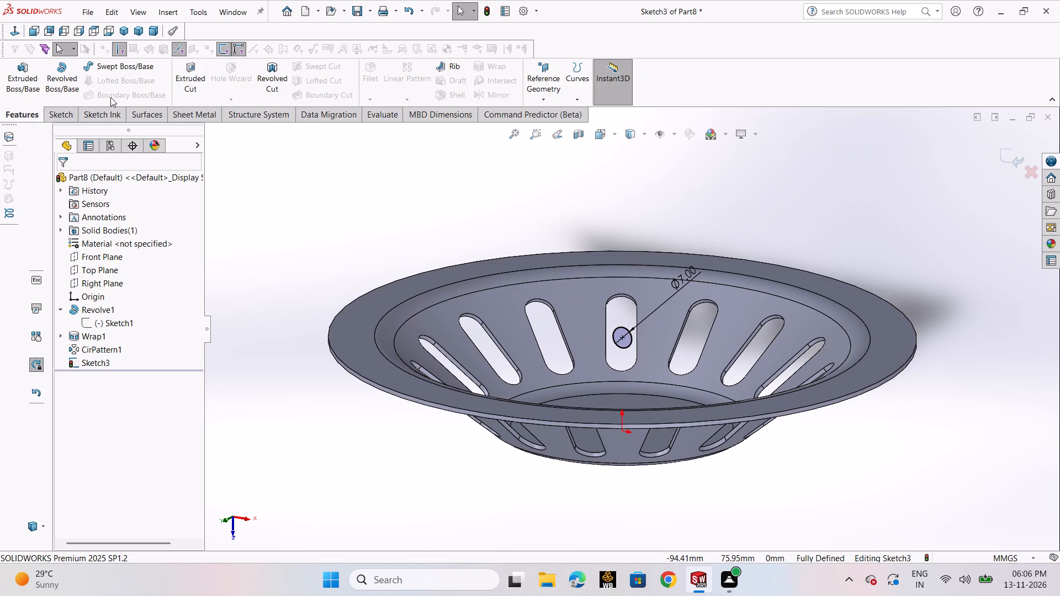
click(197, 70)
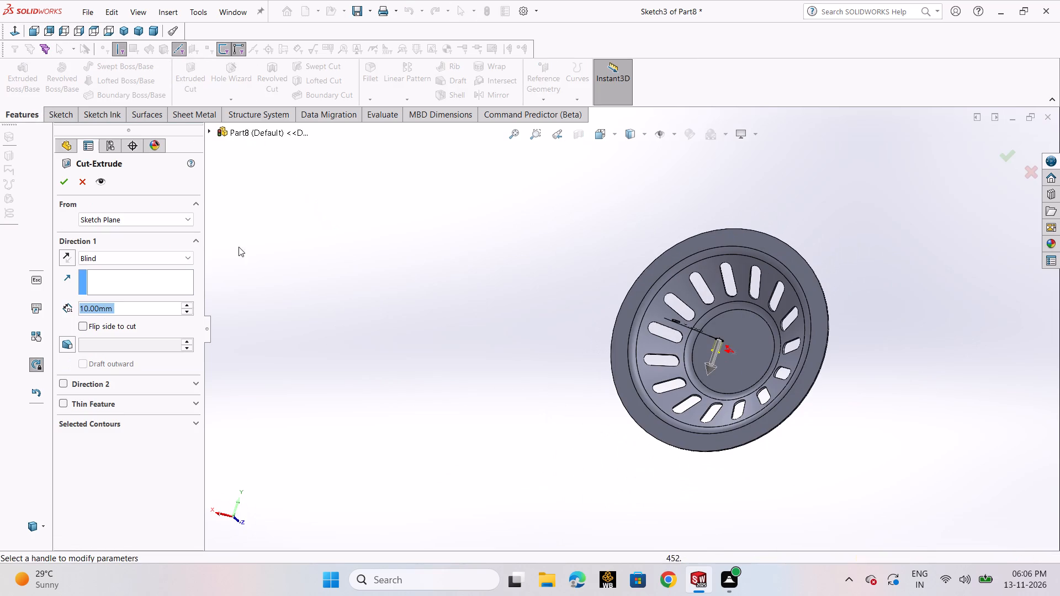
click(136, 257)
click(137, 292)
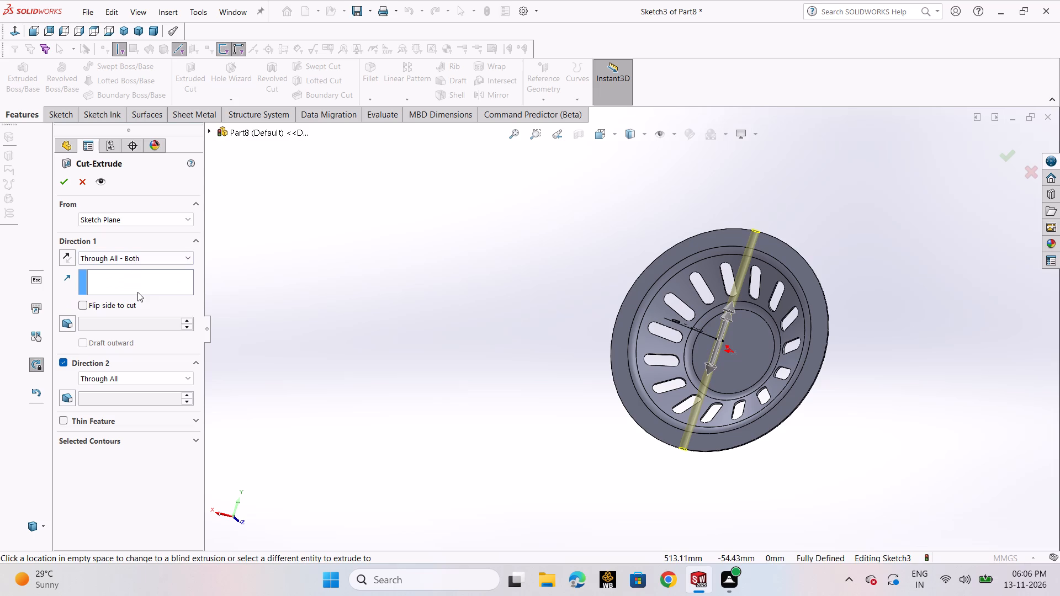
click(62, 185)
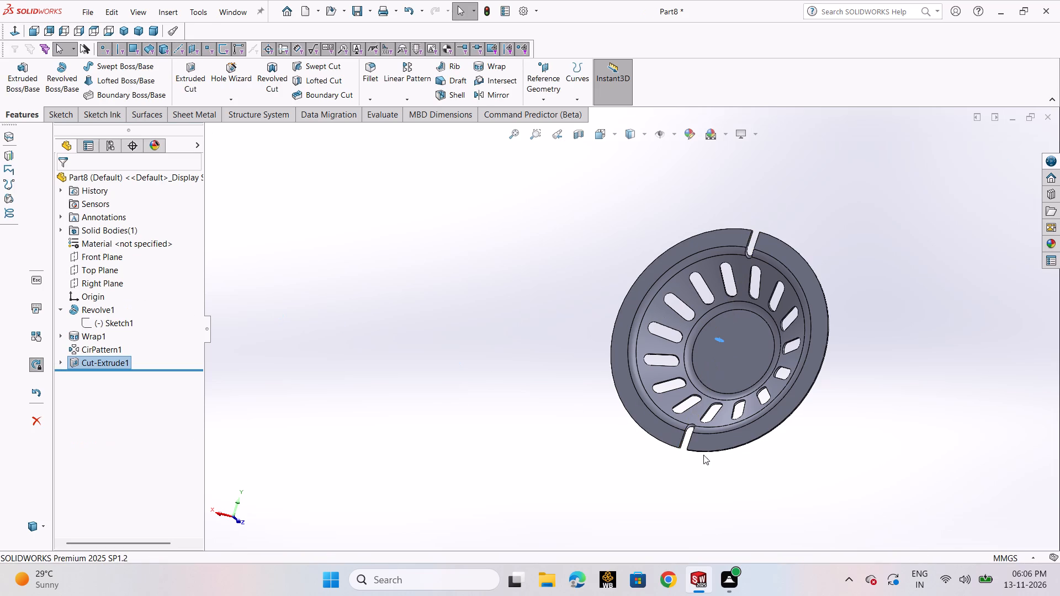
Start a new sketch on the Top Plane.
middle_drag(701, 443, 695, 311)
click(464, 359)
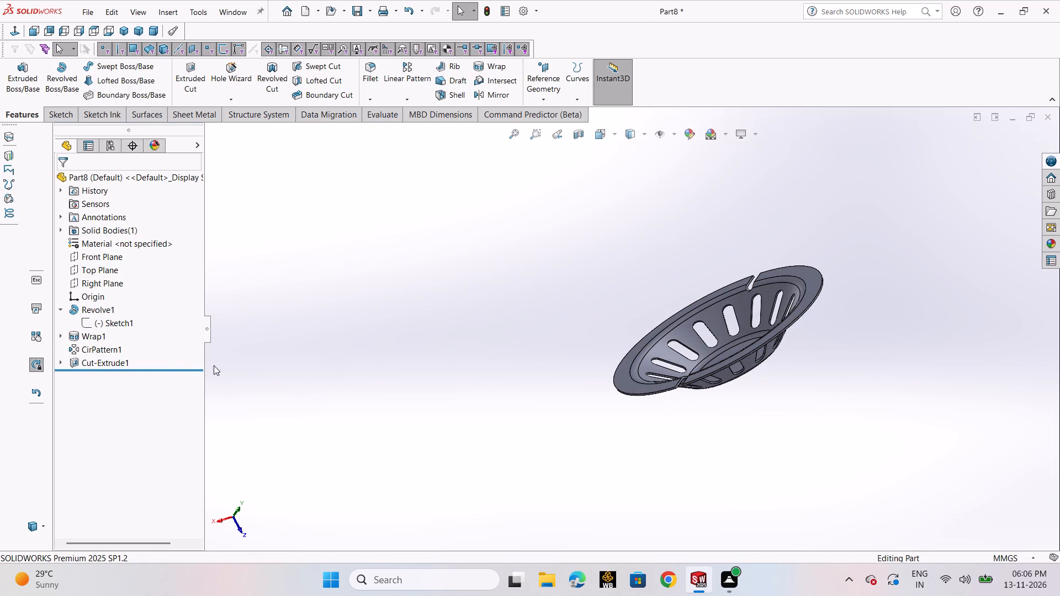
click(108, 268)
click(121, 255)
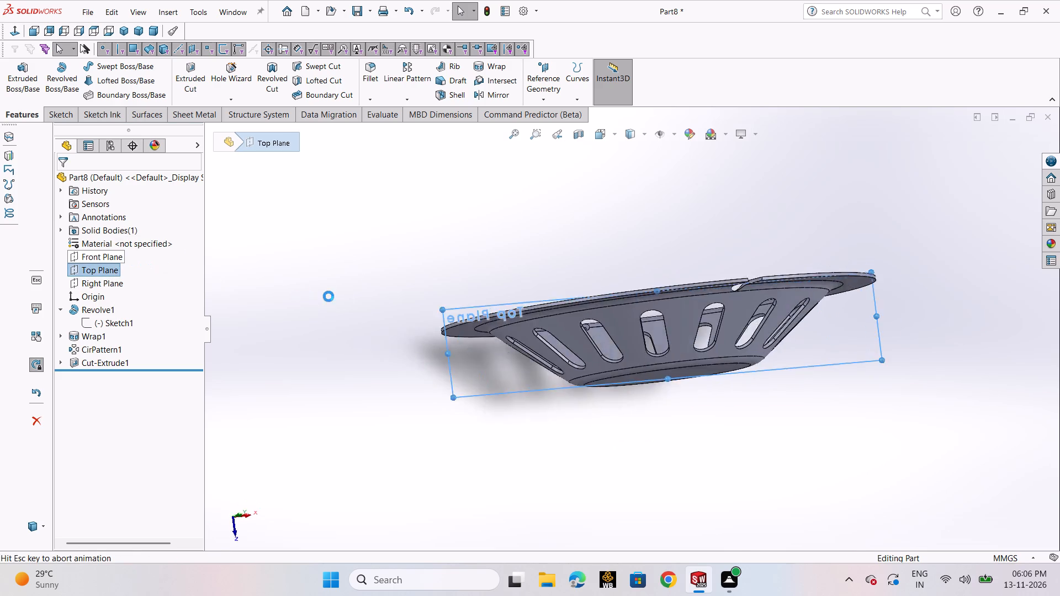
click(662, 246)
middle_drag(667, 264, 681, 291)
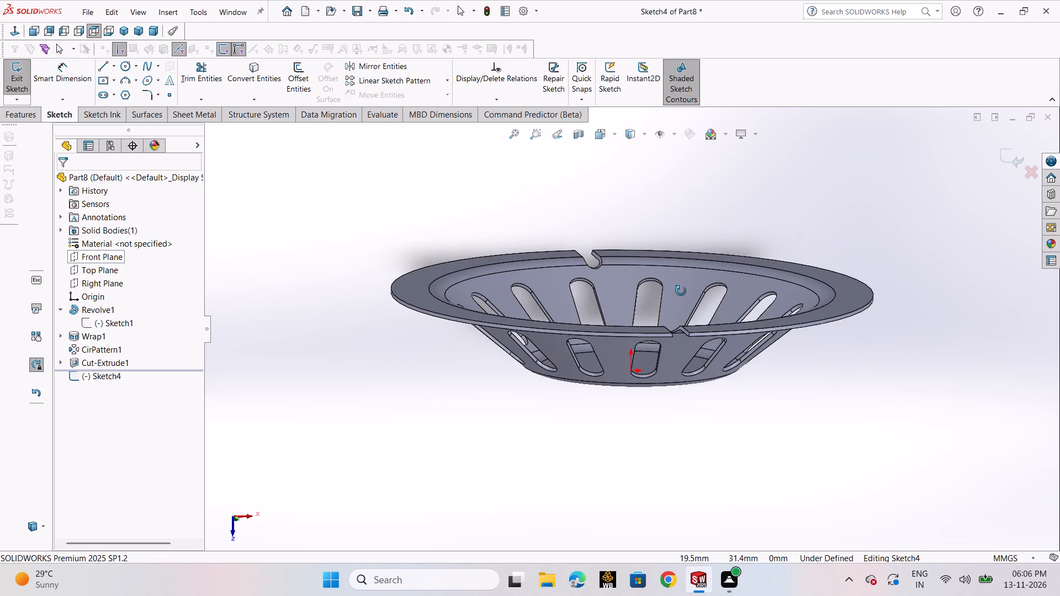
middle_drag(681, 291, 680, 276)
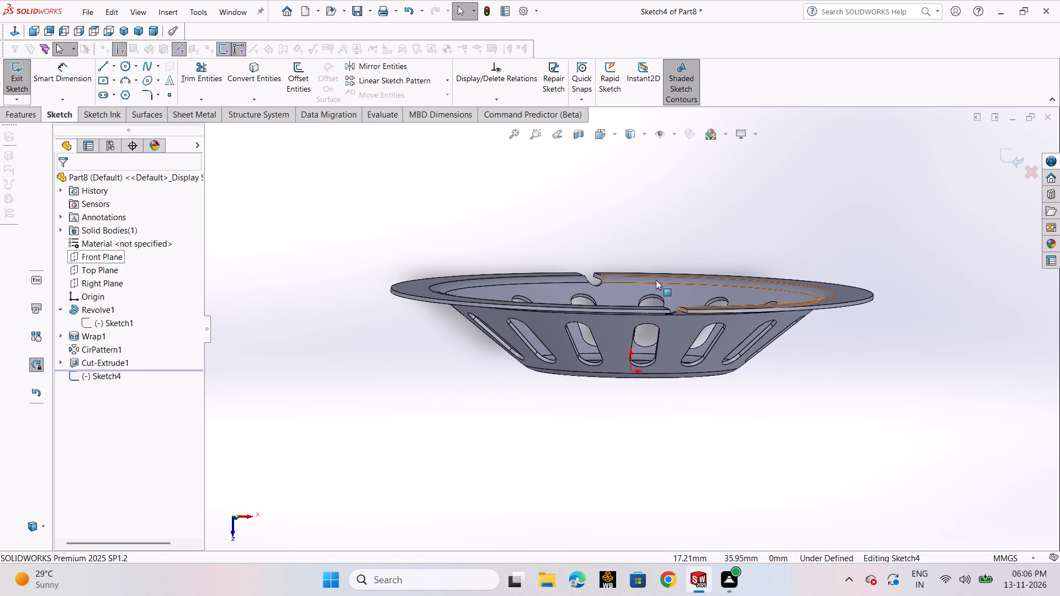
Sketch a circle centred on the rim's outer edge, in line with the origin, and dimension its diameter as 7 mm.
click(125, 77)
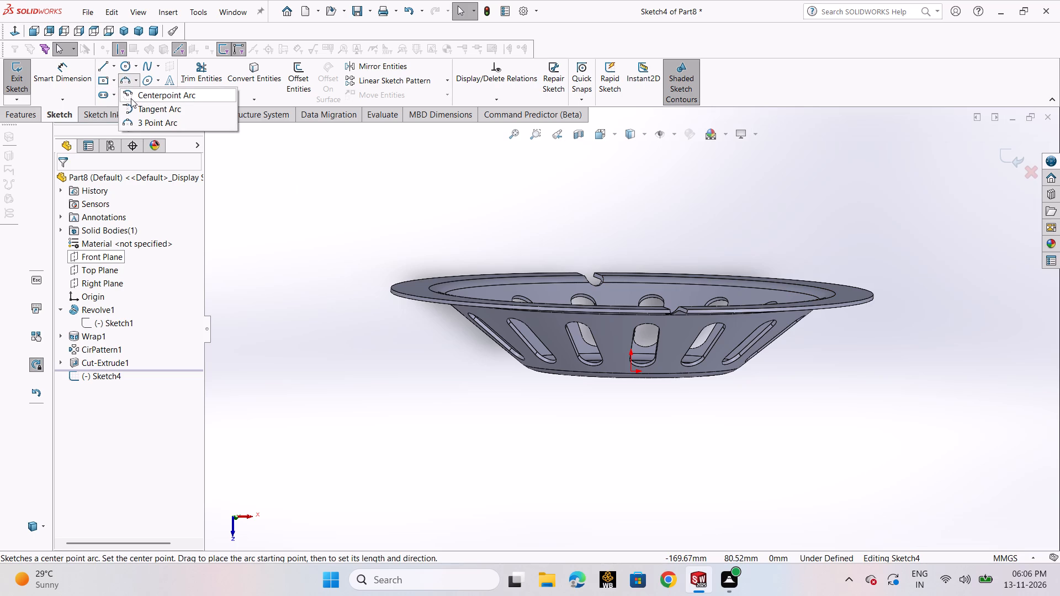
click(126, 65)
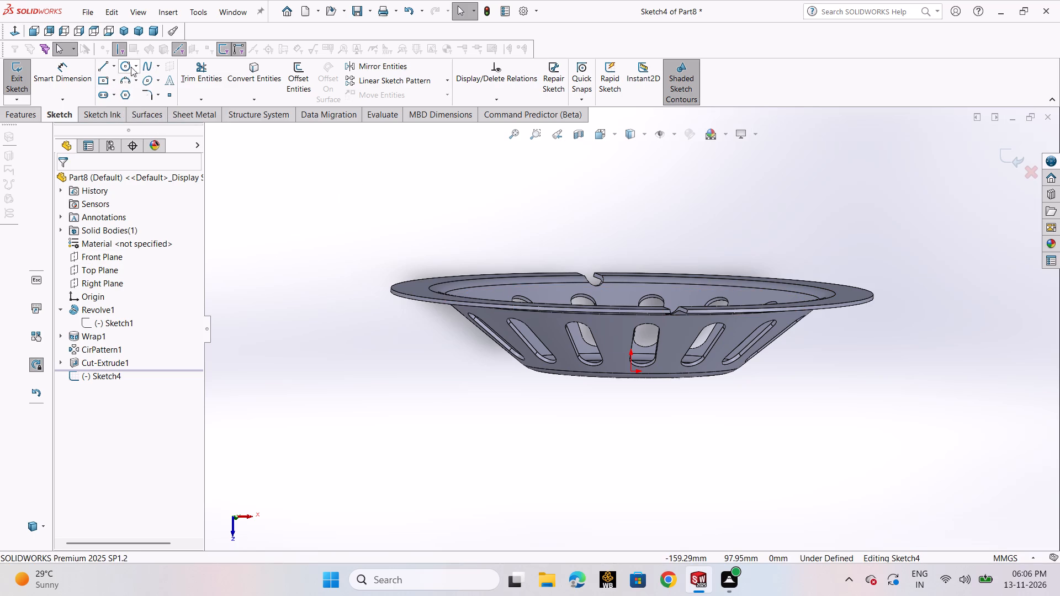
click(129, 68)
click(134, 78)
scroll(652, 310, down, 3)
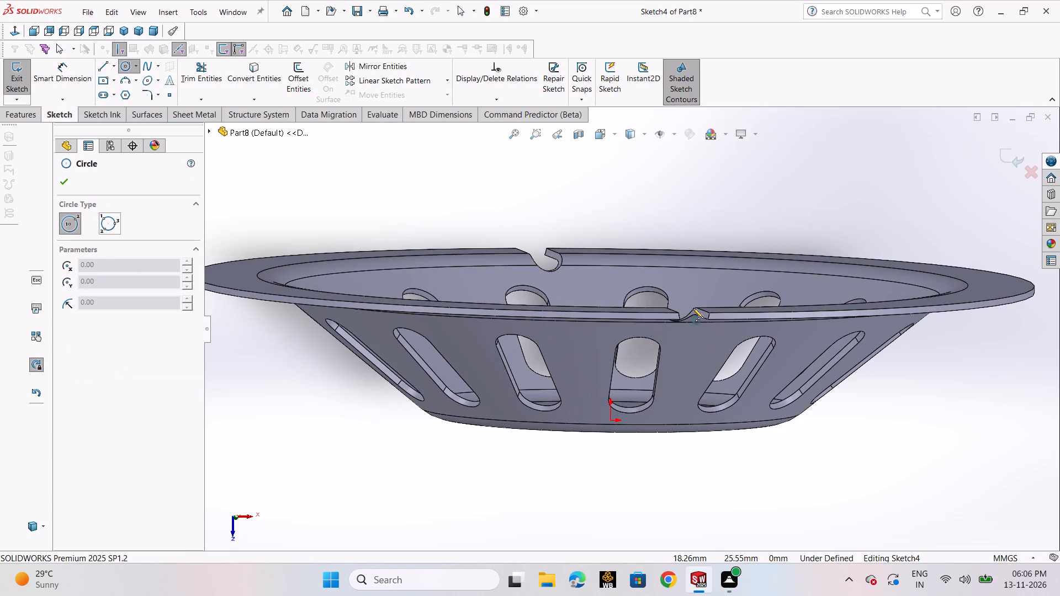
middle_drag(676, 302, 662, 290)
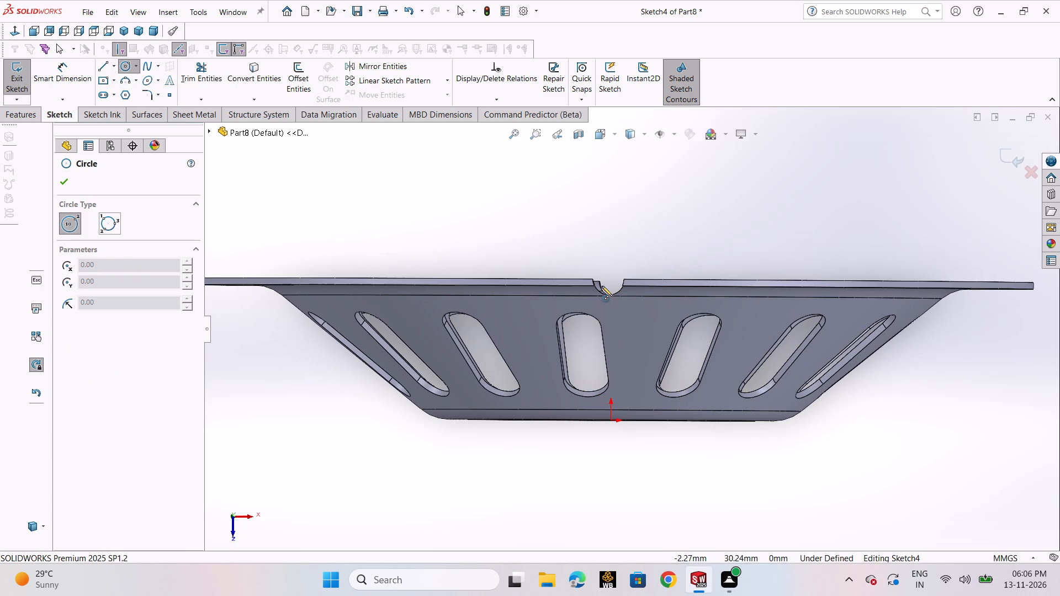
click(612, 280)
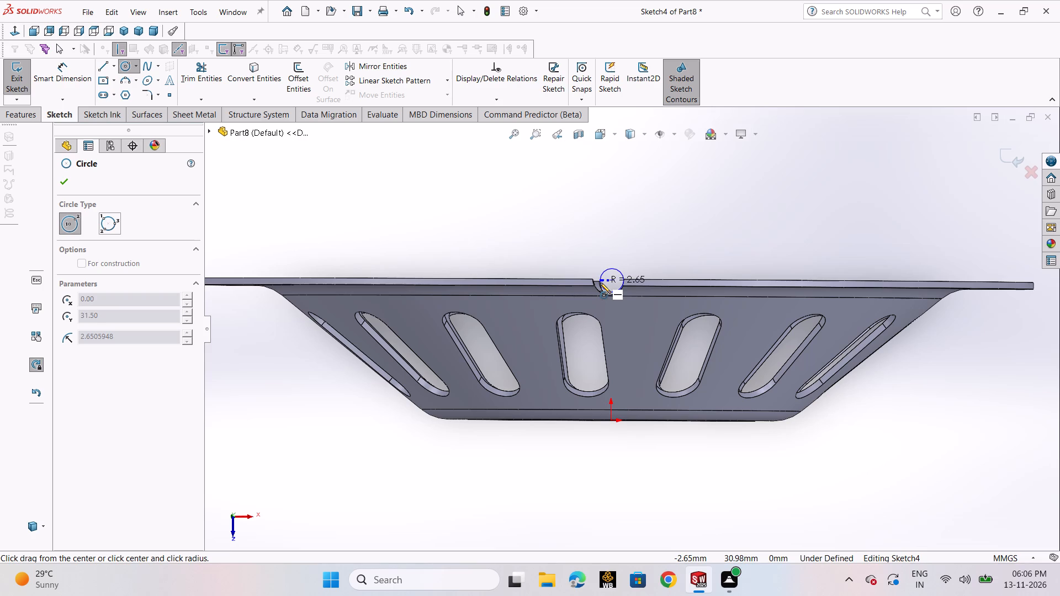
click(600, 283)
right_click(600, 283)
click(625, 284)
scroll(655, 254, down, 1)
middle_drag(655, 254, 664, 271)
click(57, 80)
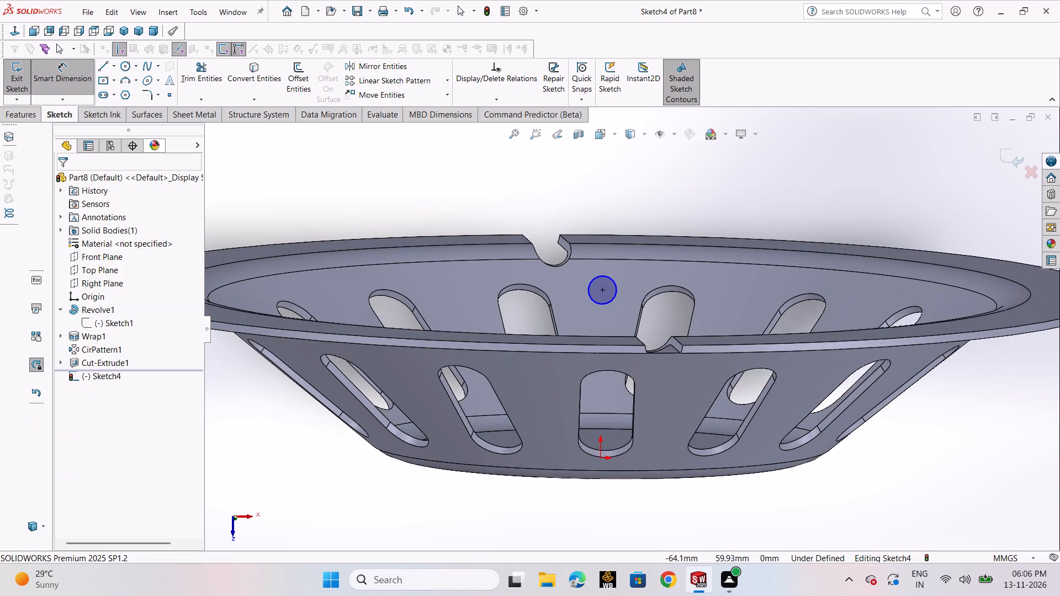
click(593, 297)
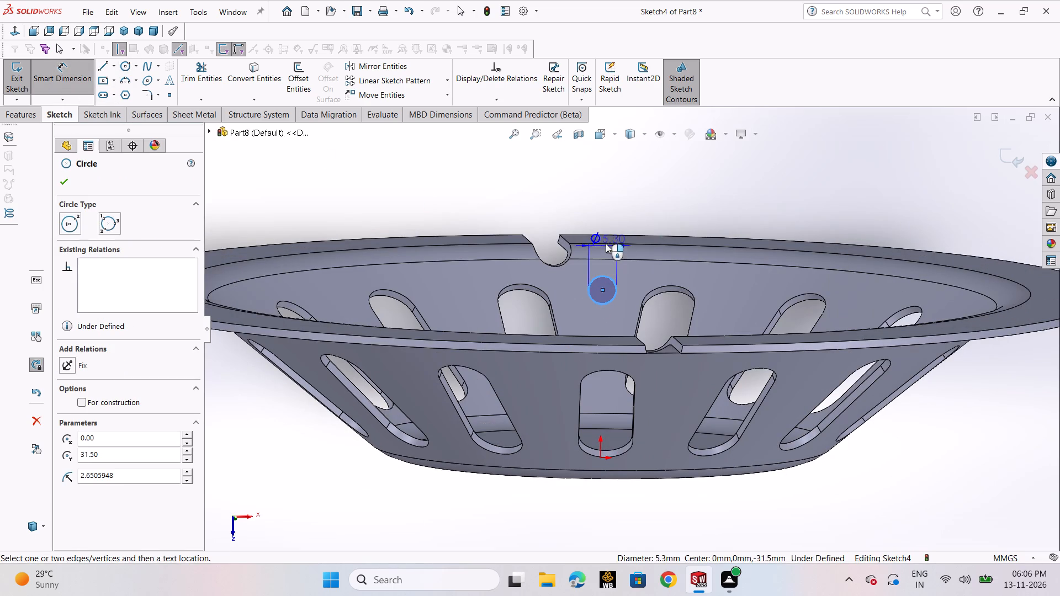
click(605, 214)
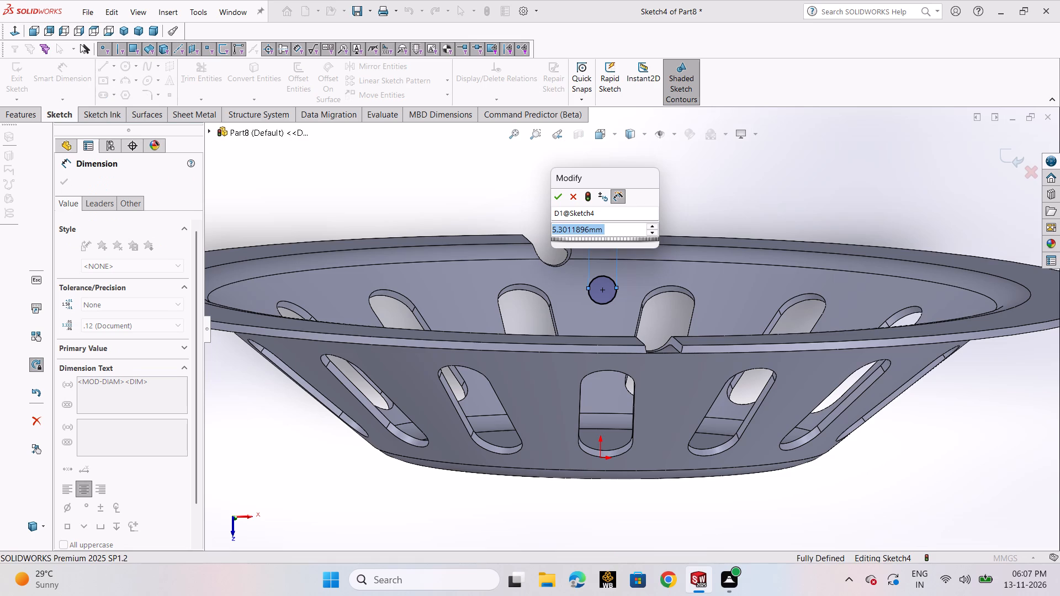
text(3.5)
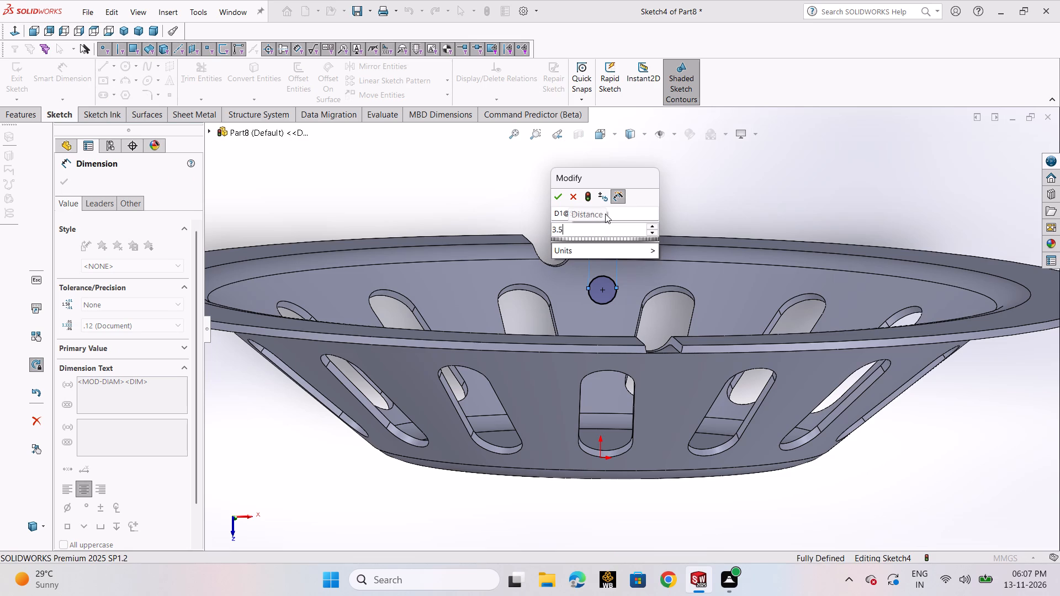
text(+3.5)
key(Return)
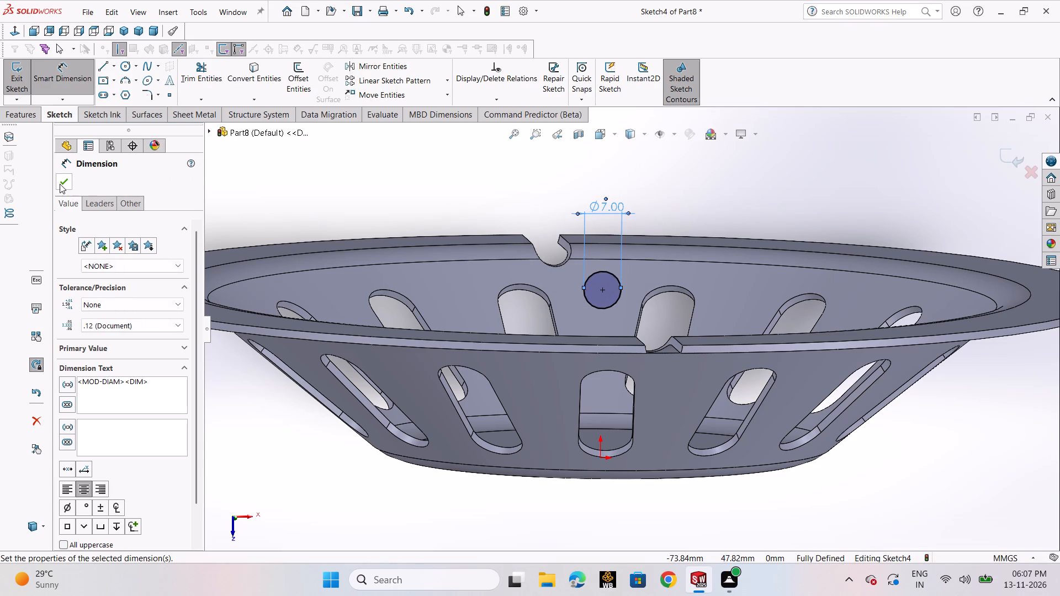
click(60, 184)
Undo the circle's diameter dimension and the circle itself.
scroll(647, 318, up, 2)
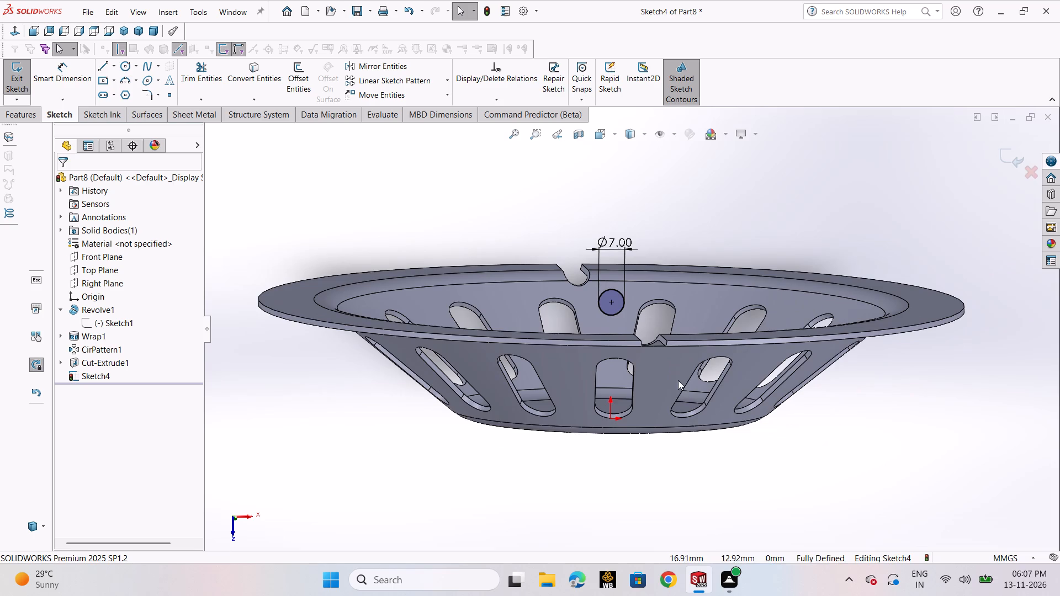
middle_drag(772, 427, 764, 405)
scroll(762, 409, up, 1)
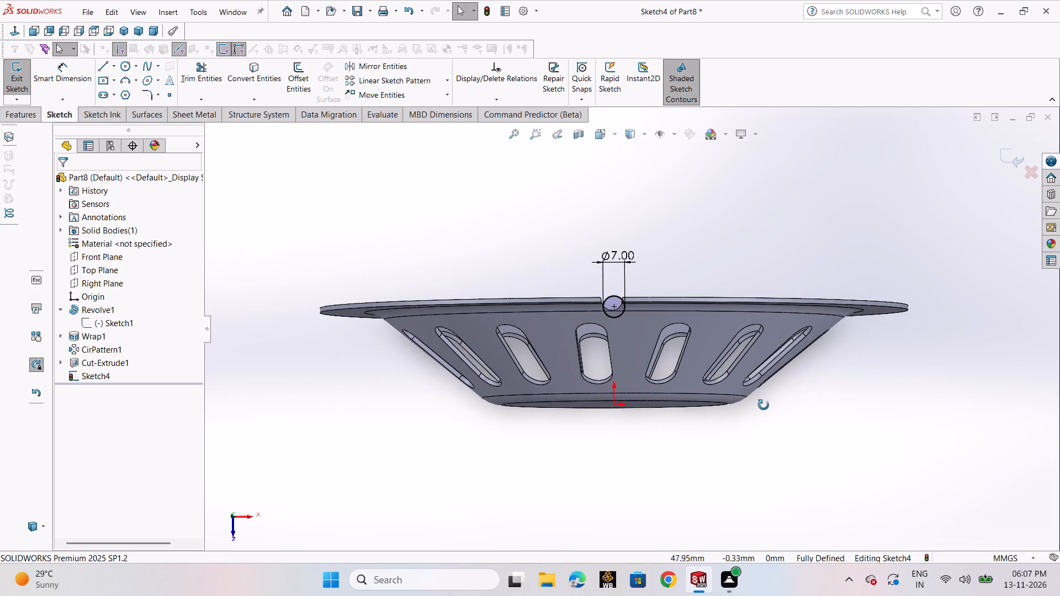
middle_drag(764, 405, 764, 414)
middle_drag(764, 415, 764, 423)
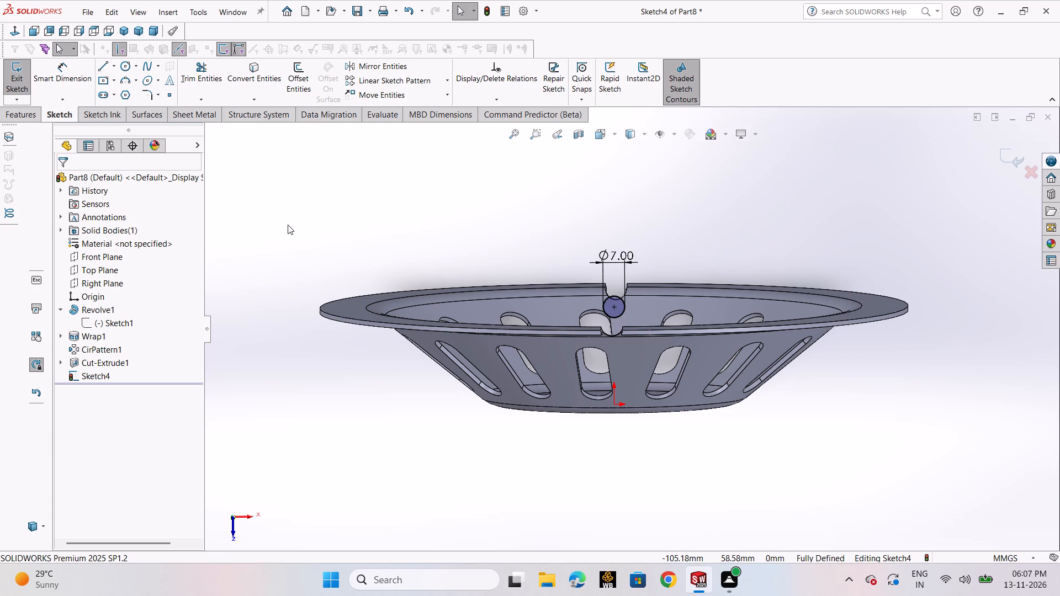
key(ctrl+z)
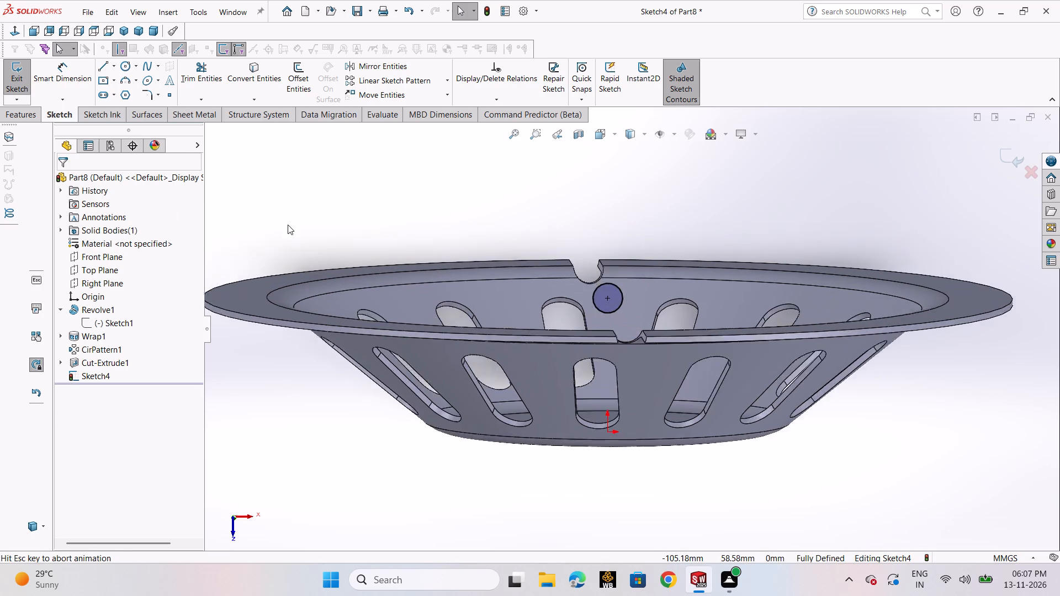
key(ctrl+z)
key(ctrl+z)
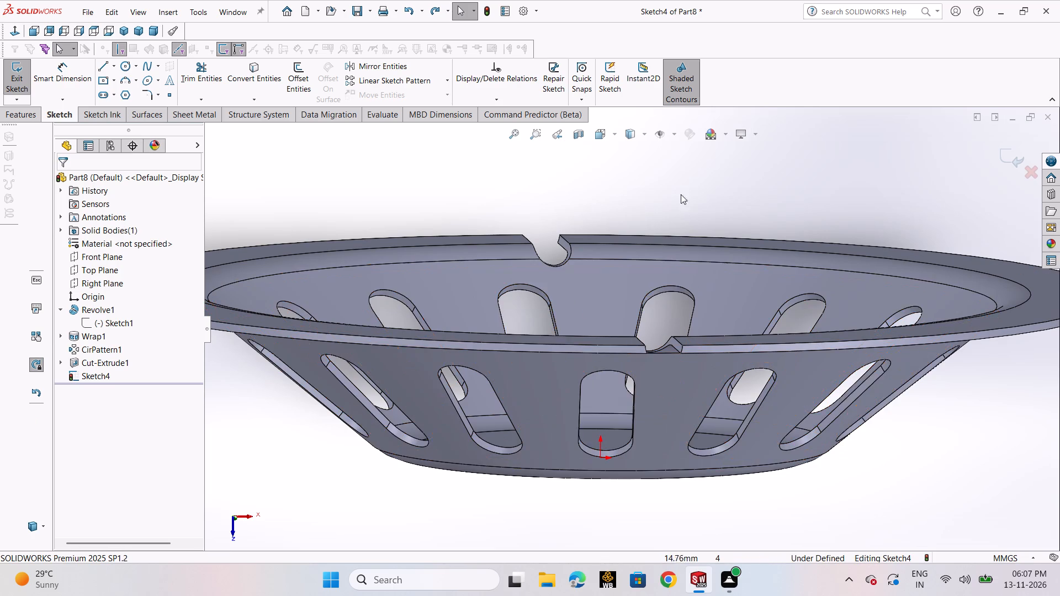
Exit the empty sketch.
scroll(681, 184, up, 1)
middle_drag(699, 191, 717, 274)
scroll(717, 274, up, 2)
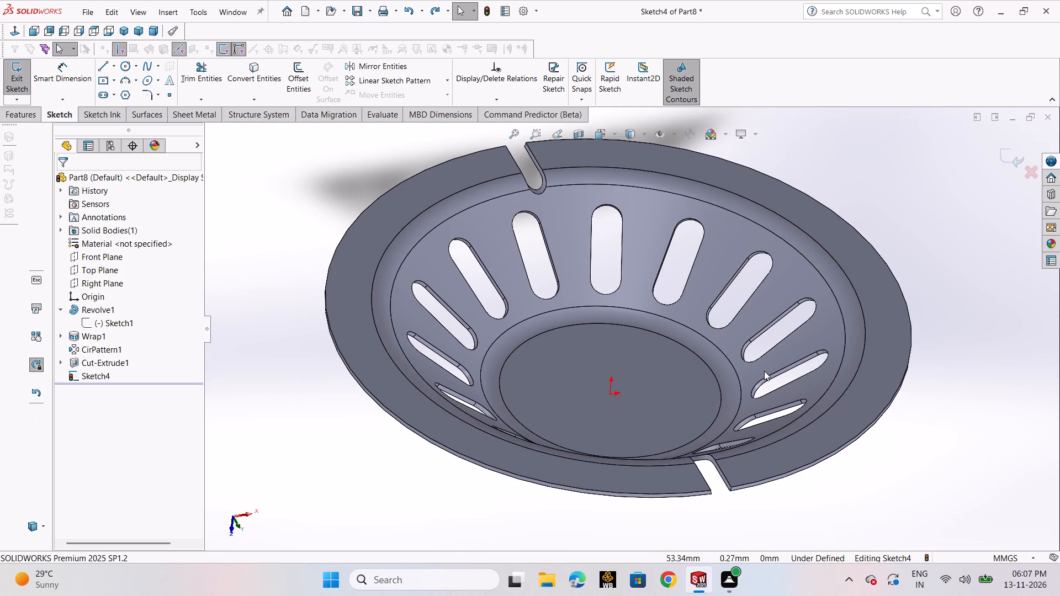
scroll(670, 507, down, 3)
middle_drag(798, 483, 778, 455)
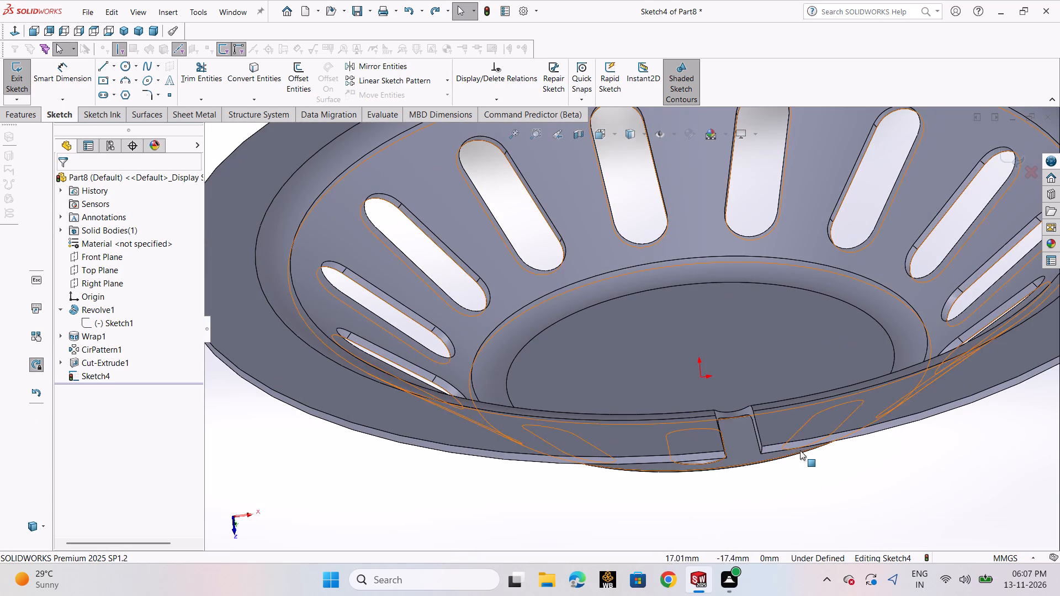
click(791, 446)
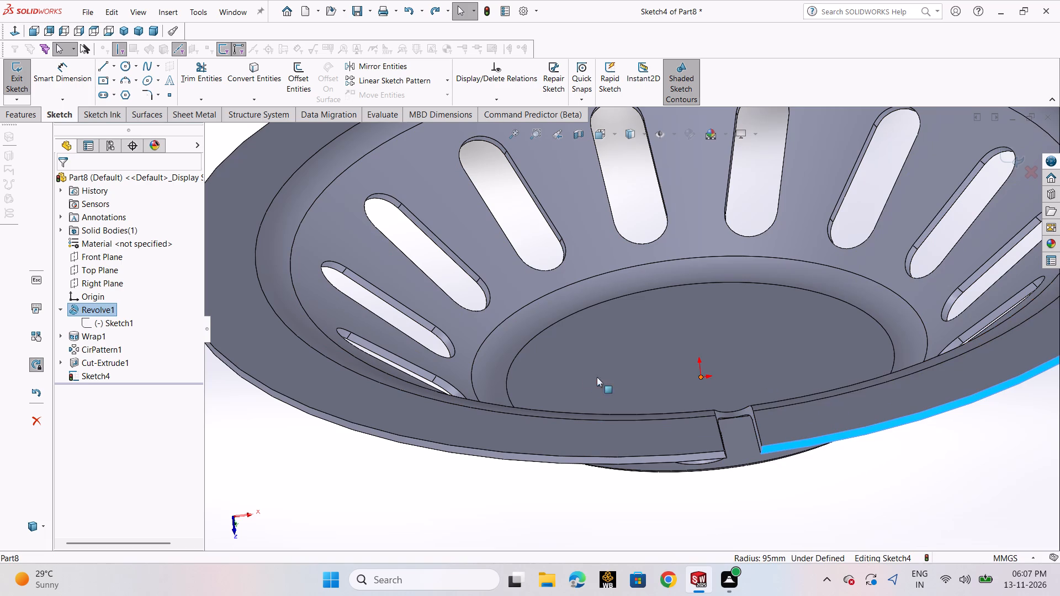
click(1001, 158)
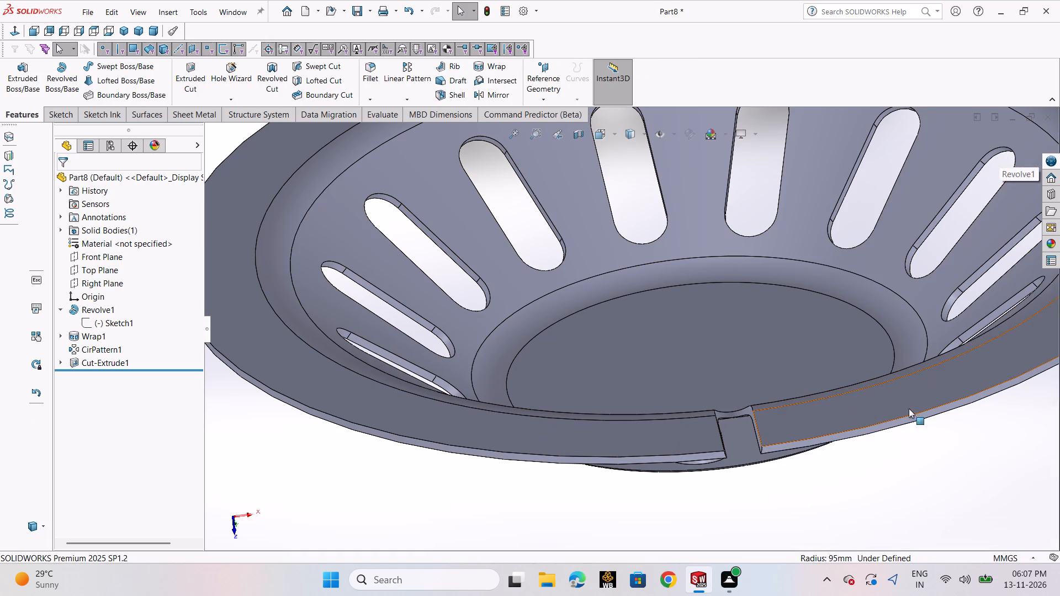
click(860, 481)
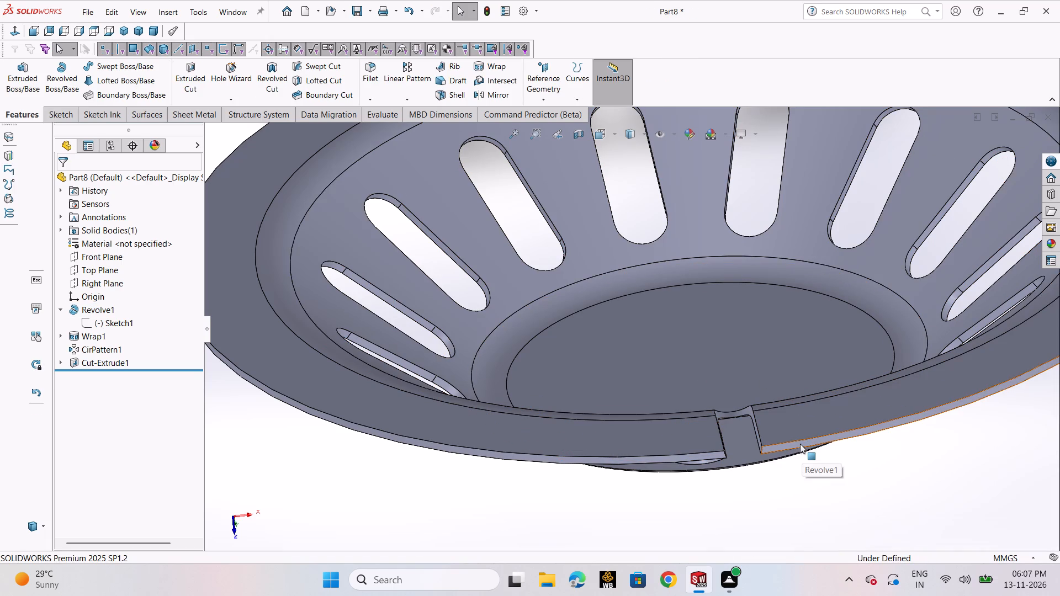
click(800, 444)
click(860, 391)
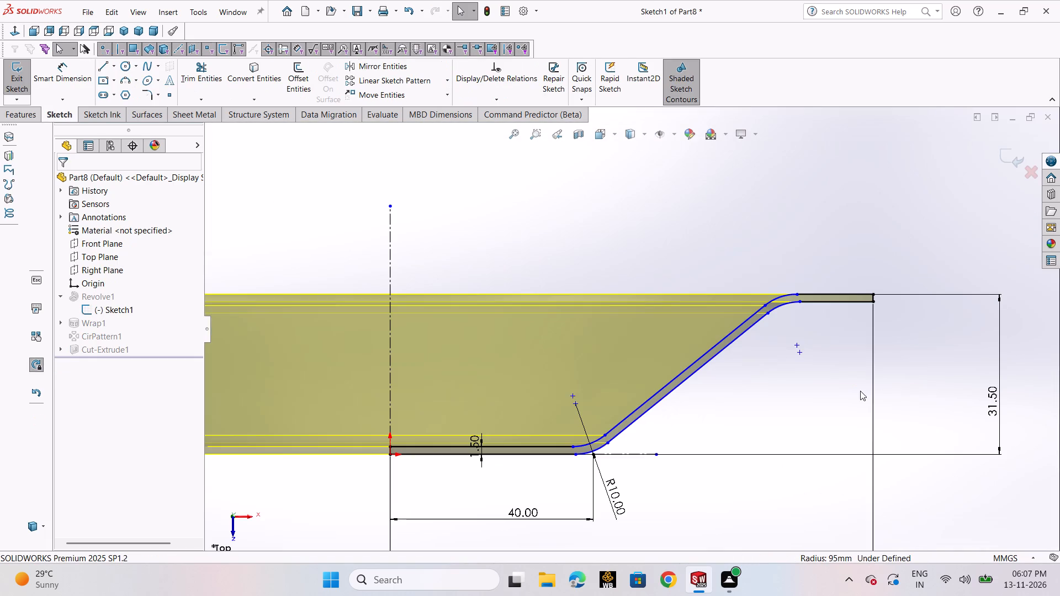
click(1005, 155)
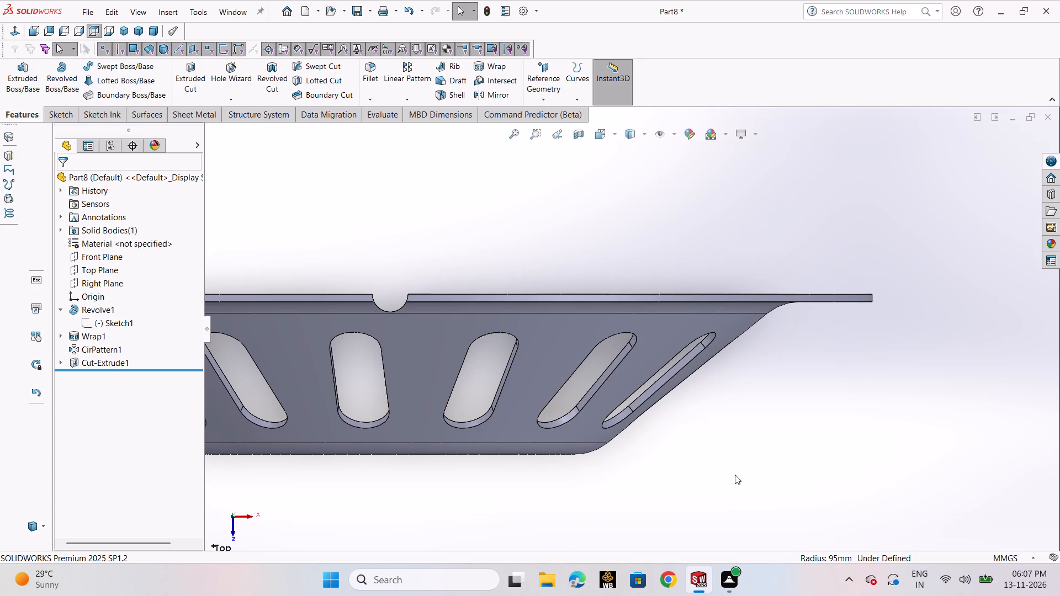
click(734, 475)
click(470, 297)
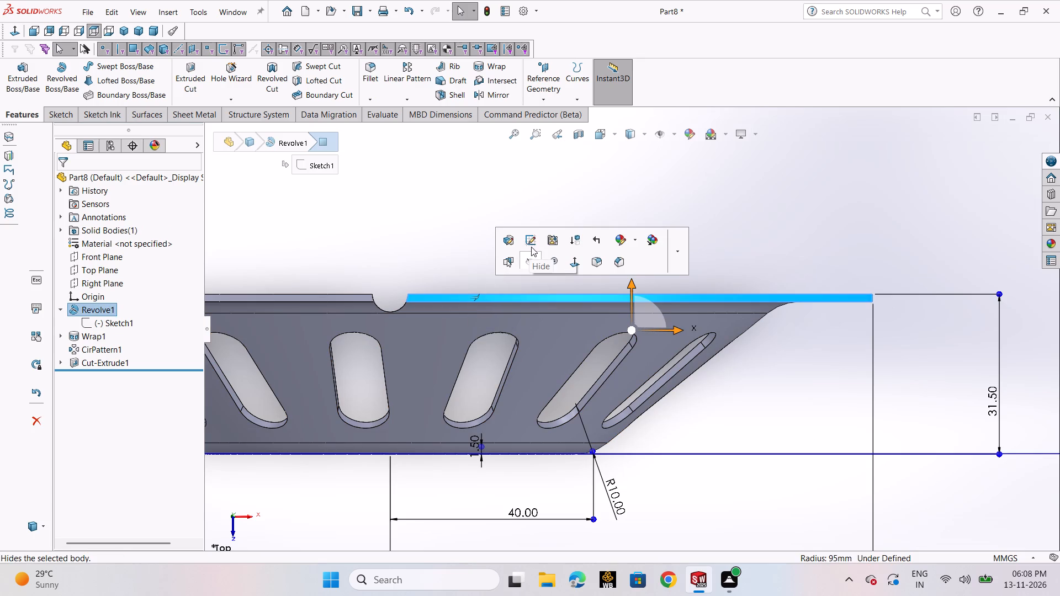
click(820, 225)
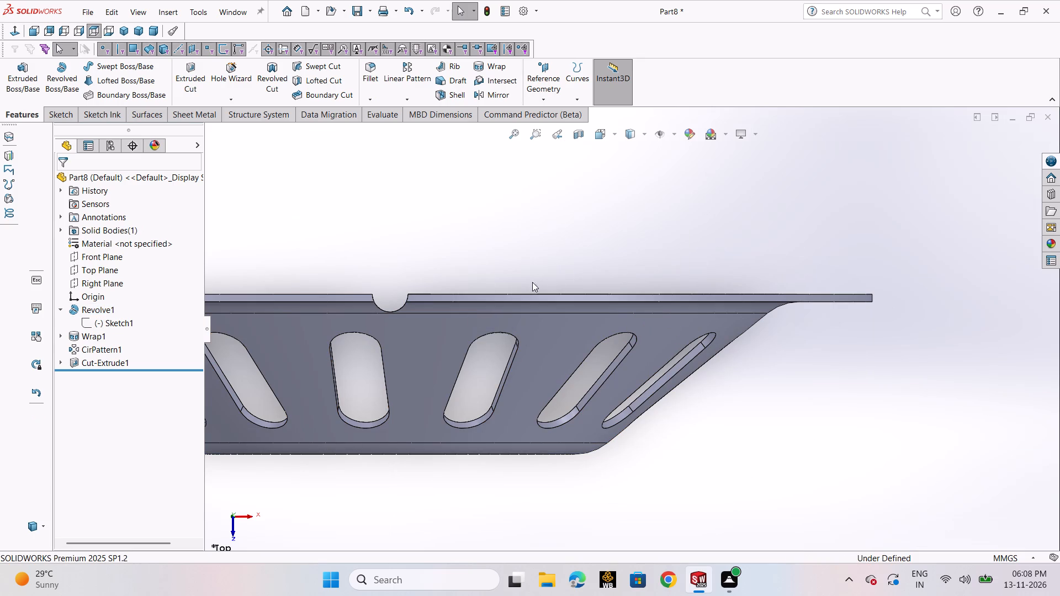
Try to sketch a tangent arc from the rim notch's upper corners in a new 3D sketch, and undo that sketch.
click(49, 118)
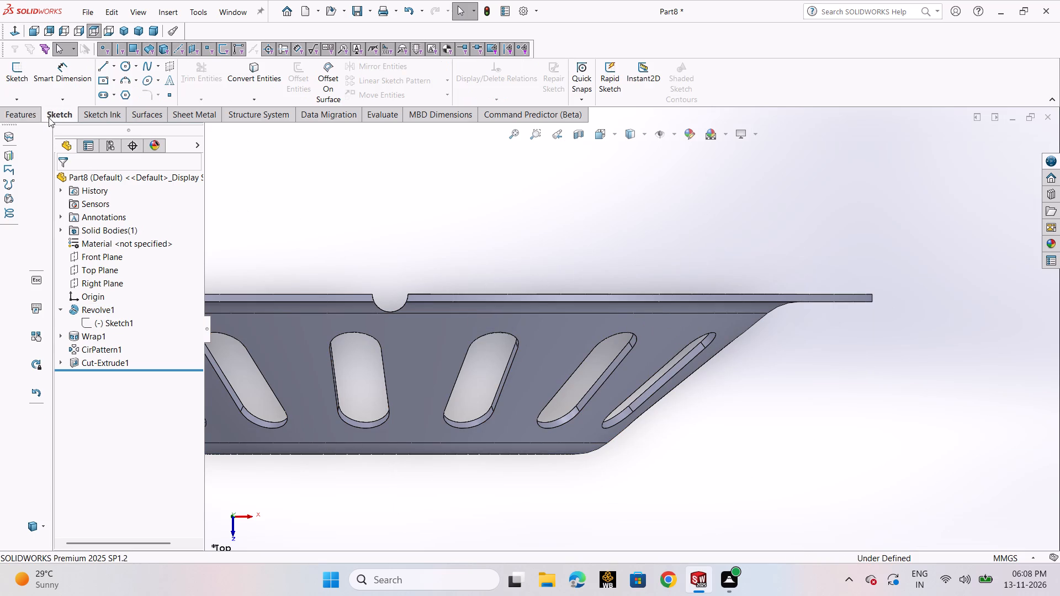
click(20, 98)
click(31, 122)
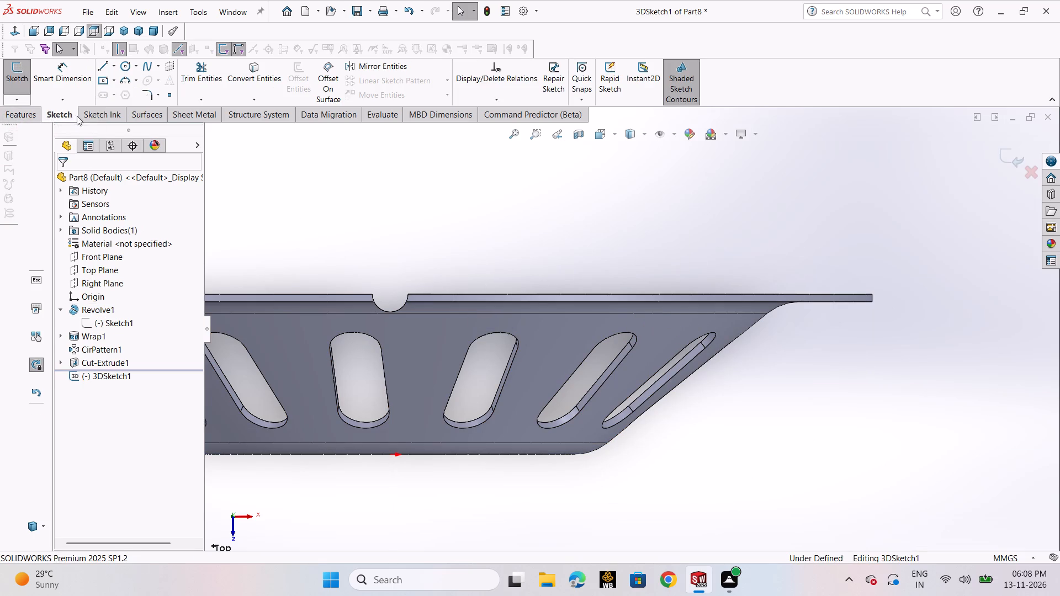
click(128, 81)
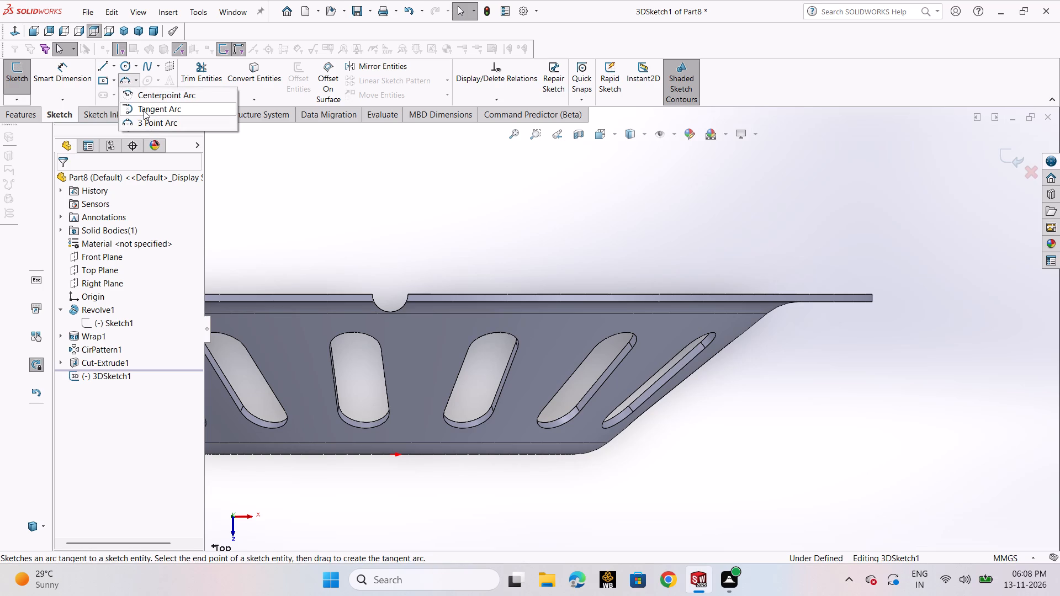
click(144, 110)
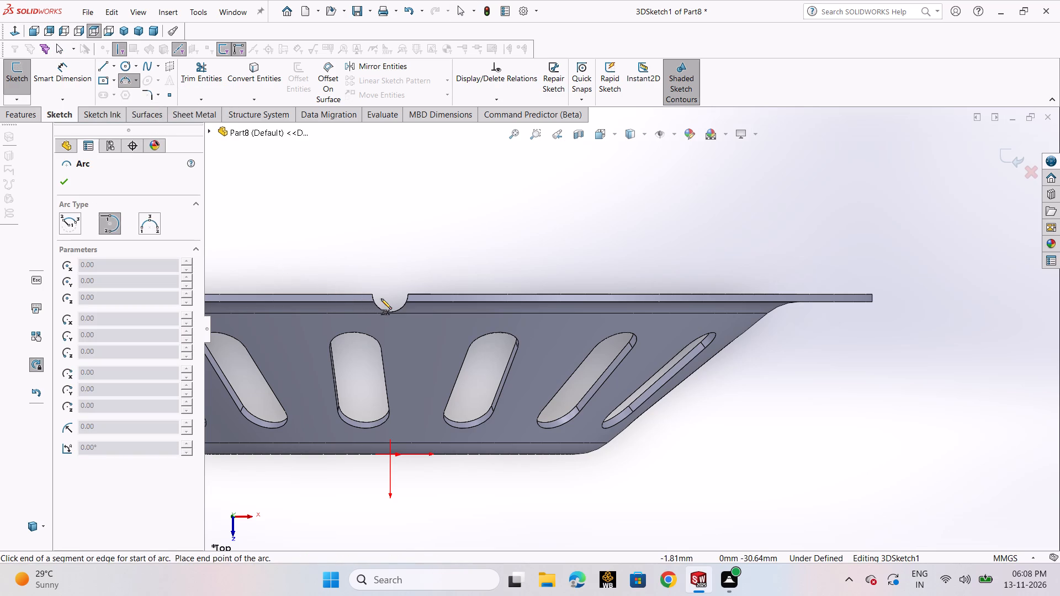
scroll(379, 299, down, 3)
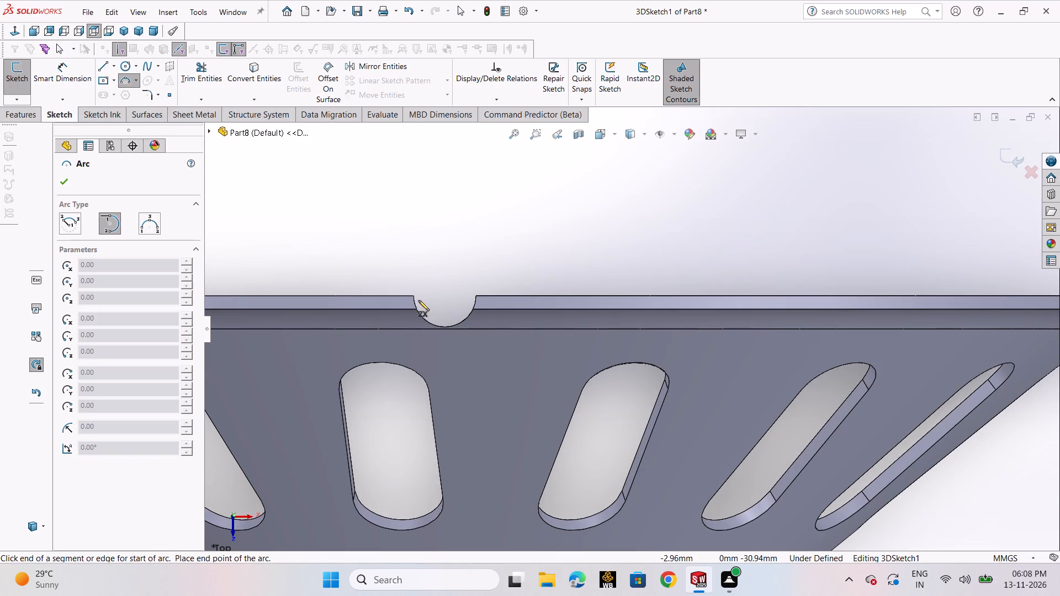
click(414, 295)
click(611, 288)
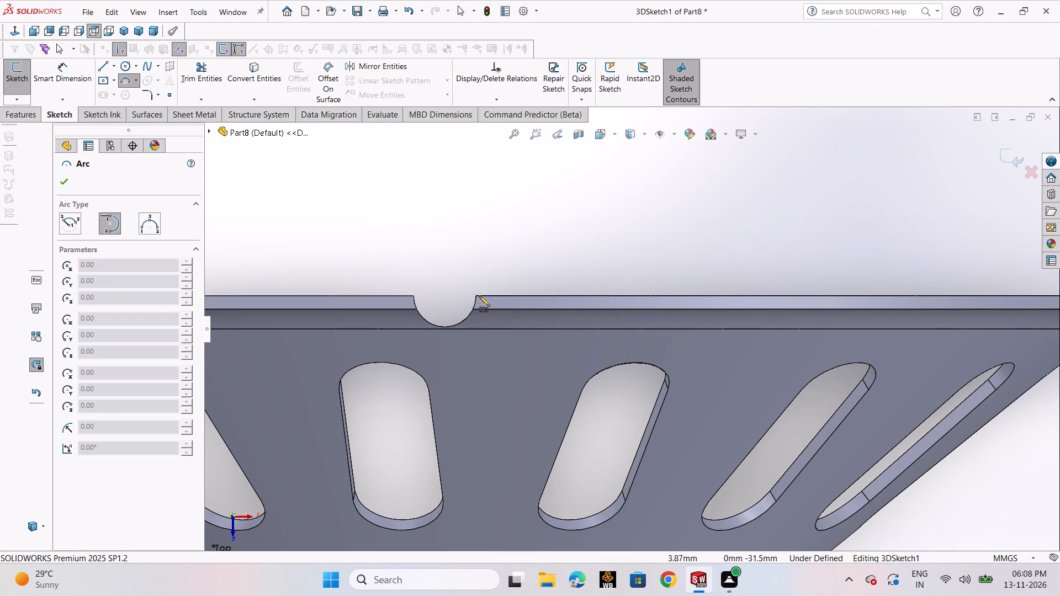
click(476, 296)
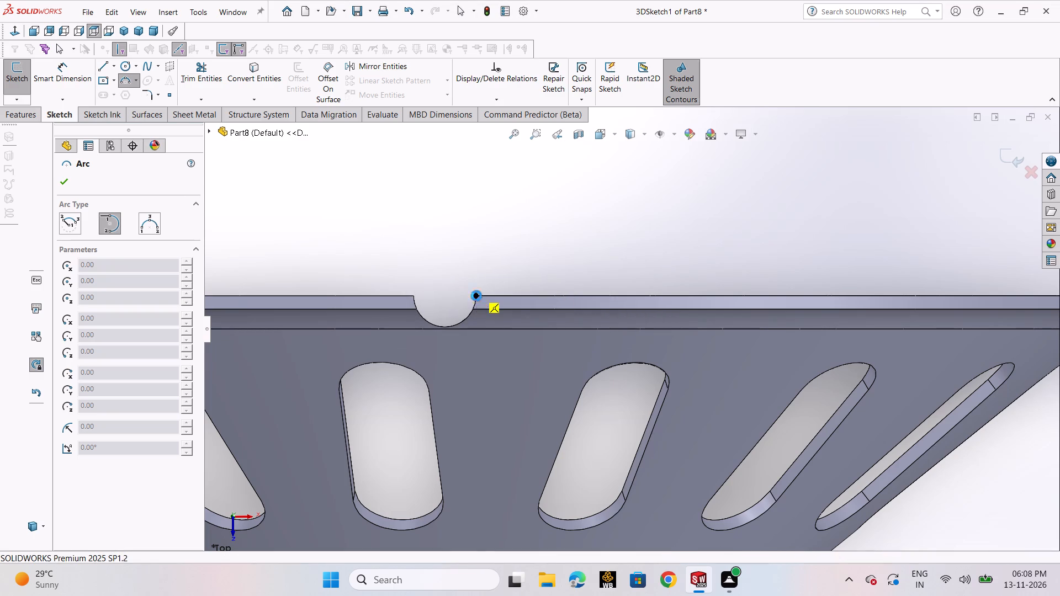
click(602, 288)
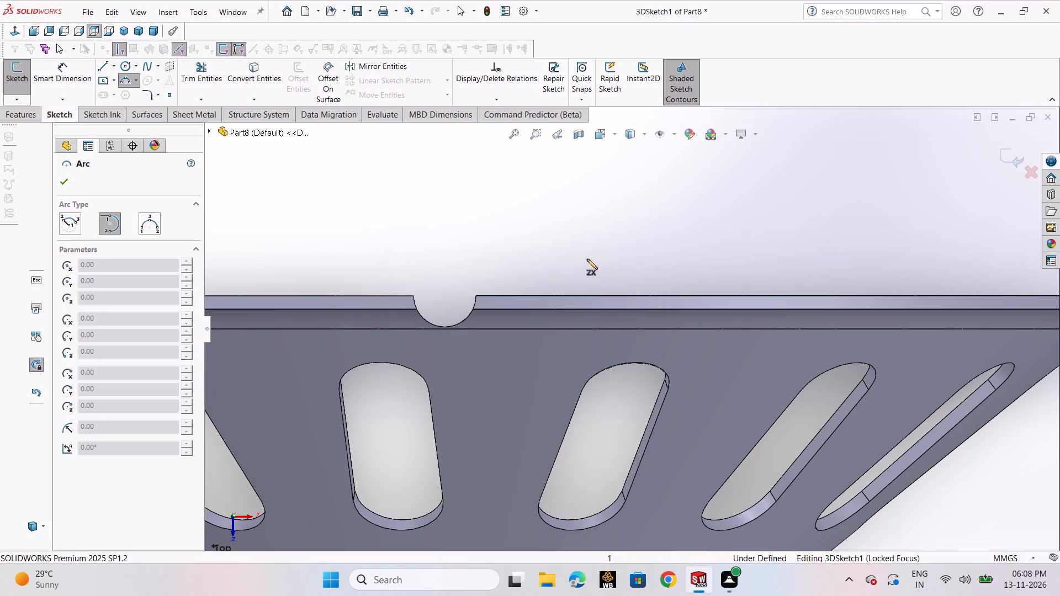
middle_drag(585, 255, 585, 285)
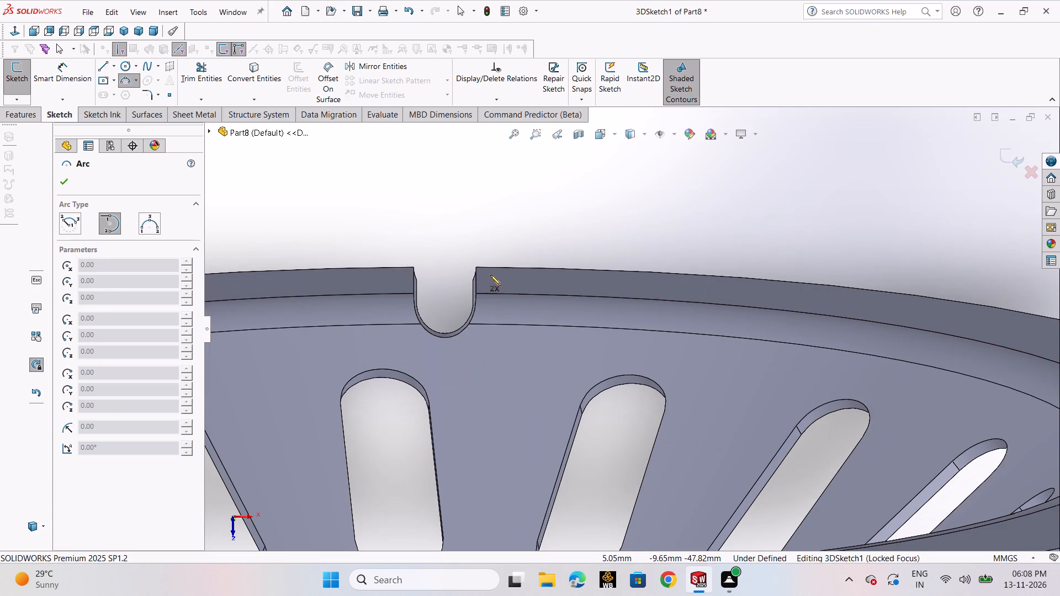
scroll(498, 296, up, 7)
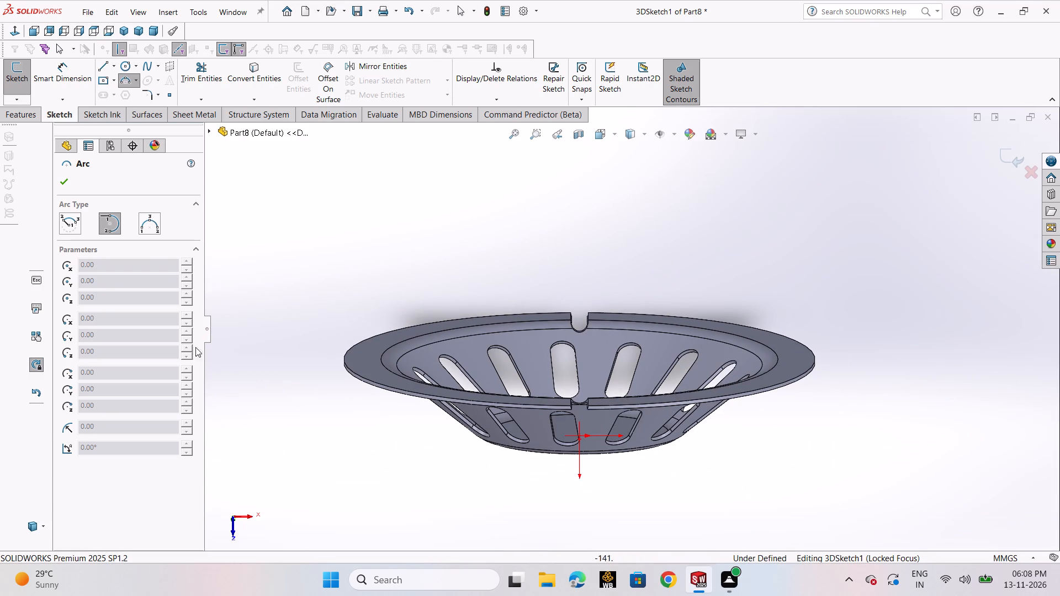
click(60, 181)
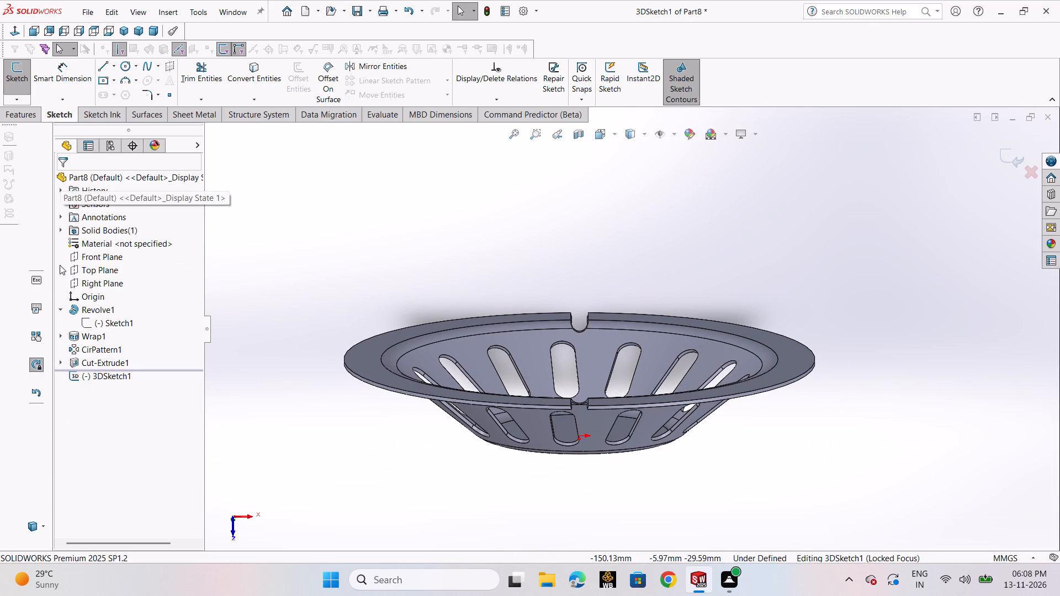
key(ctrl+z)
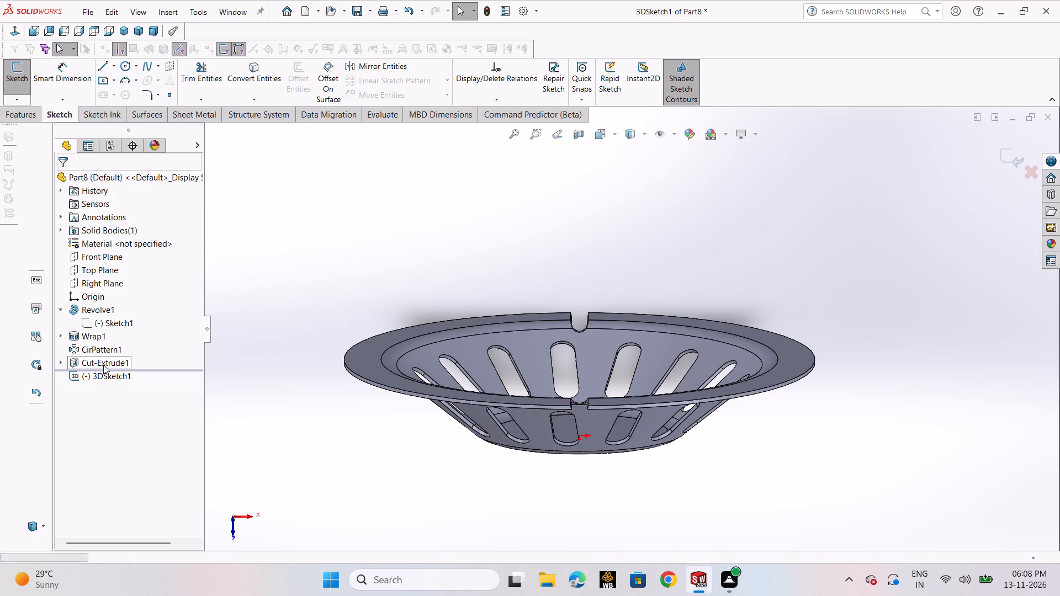
In the notch cut's sketch, draw a circle of about 2.59 mm radius concentric with the 7 mm circle.
click(103, 365)
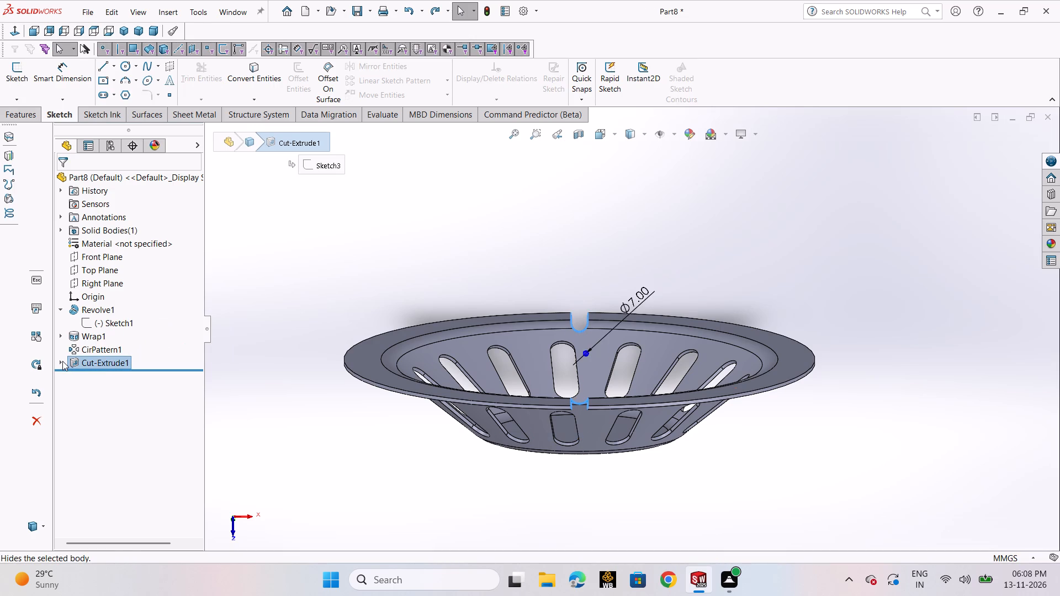
click(62, 361)
click(87, 374)
click(100, 336)
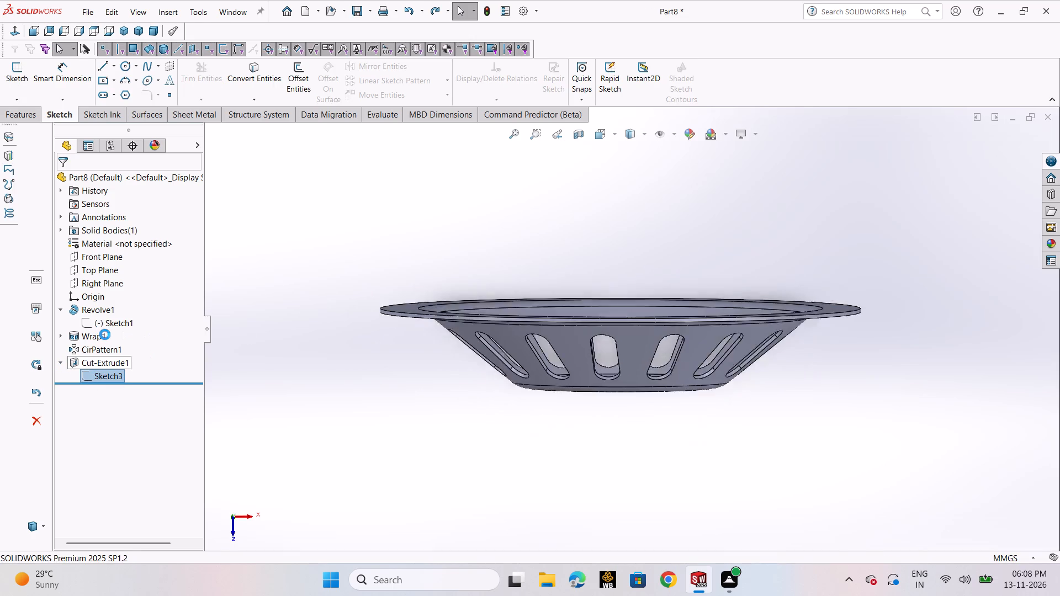
scroll(648, 279, down, 4)
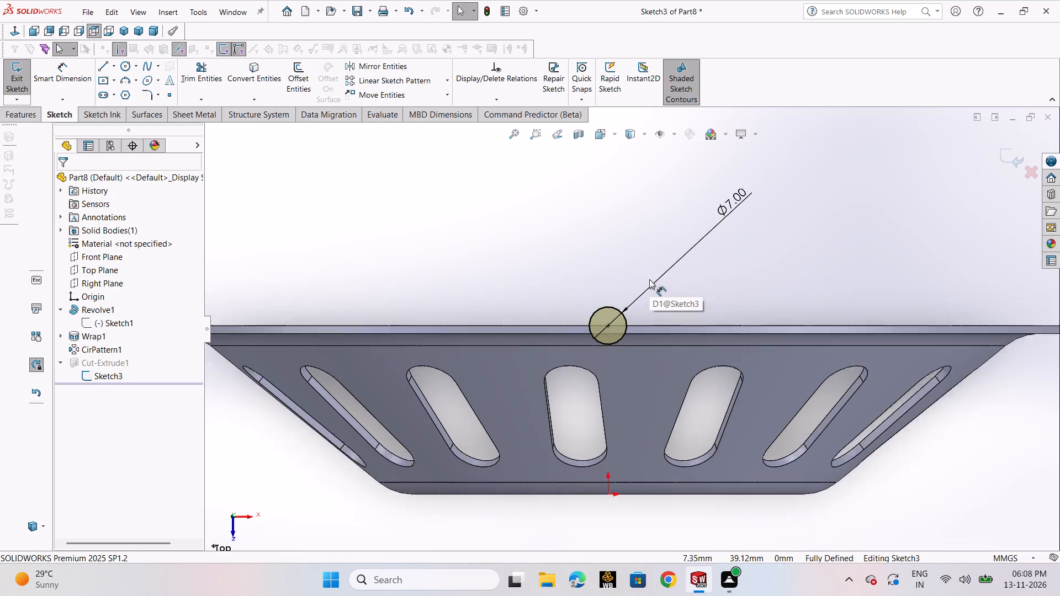
scroll(649, 279, down, 1)
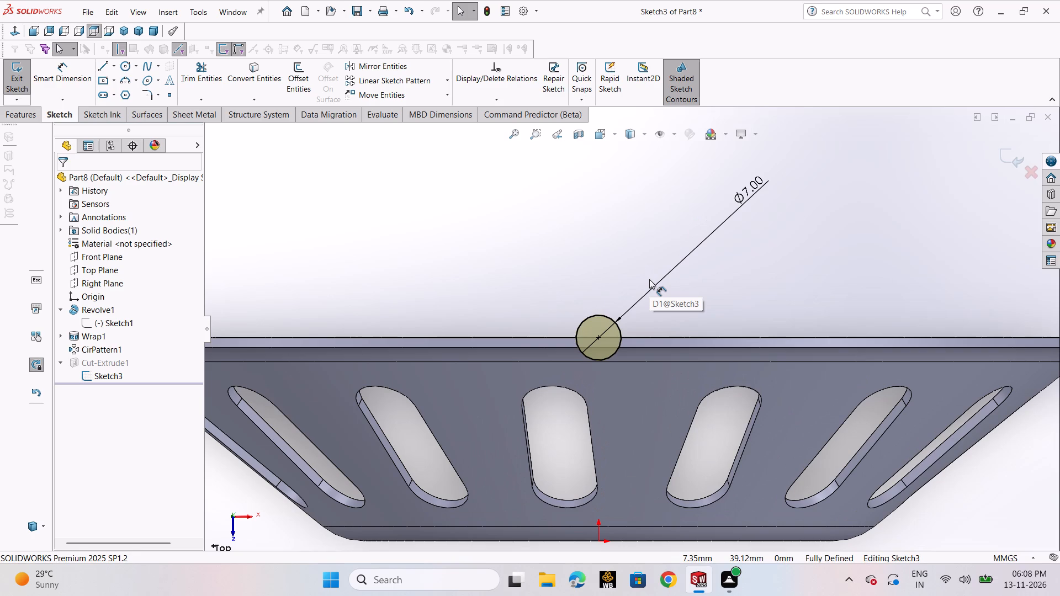
click(127, 70)
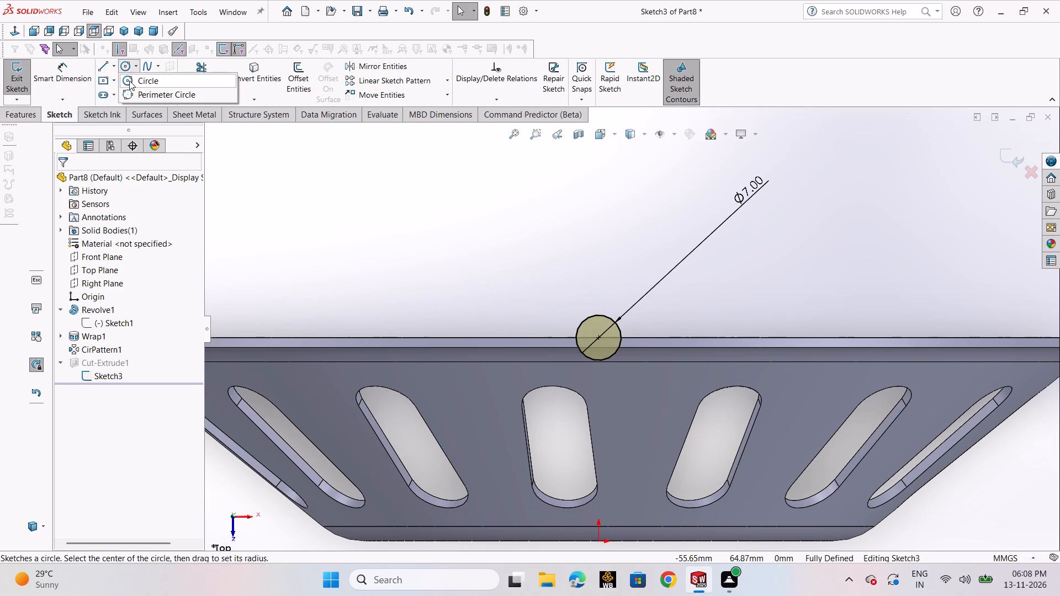
click(129, 81)
click(596, 336)
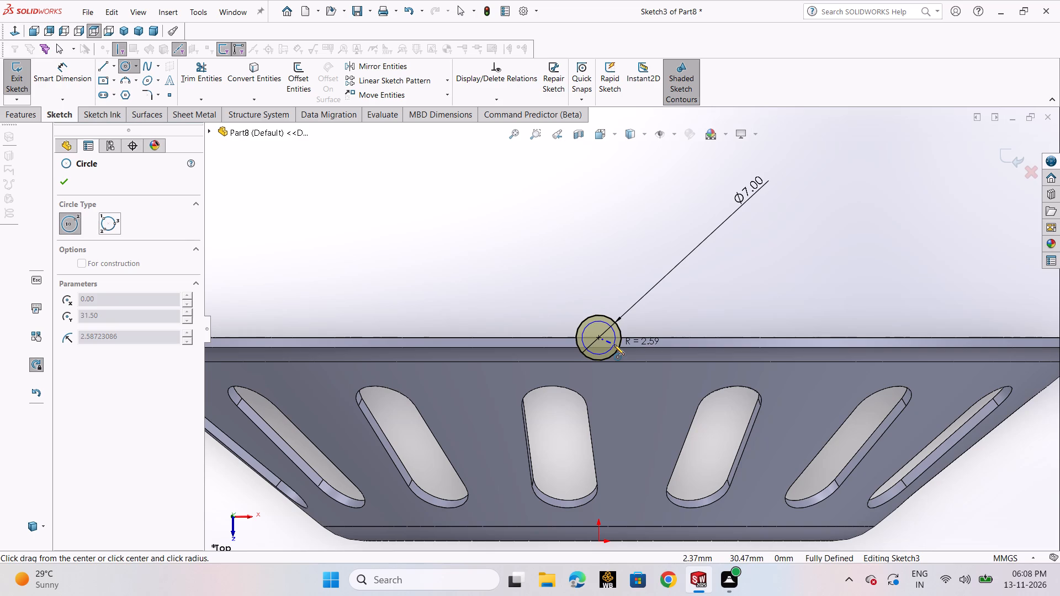
click(614, 344)
right_click(614, 344)
click(657, 357)
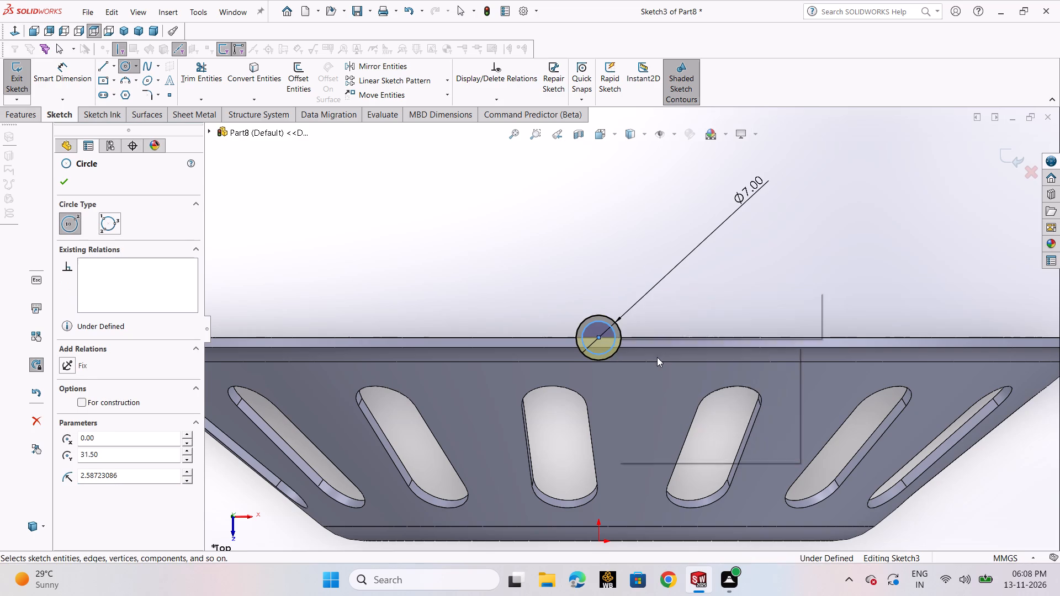
Dimension the inner circle's diameter as 3 mm.
click(82, 76)
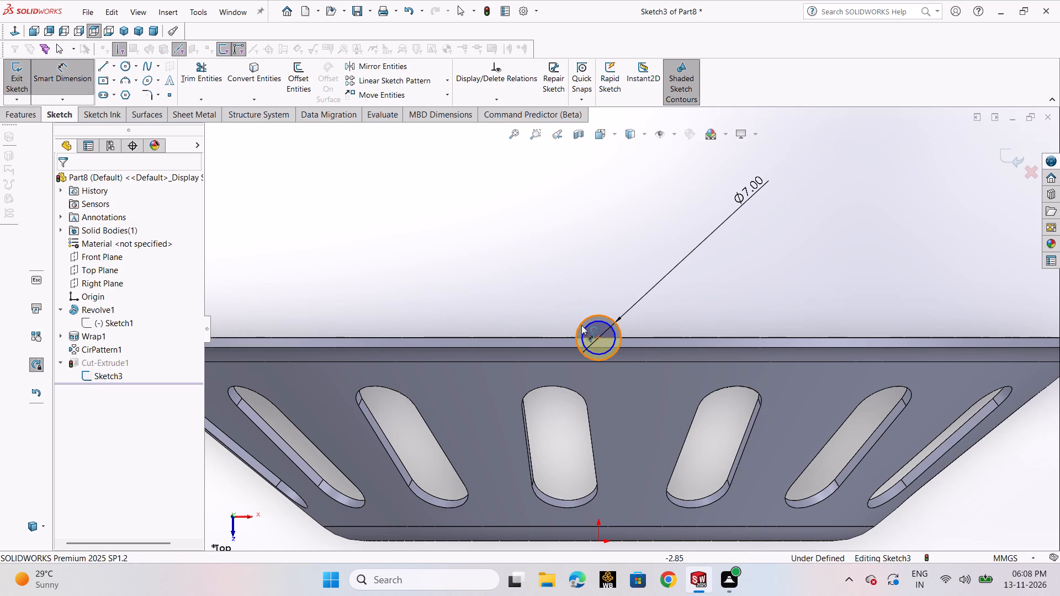
click(589, 328)
click(590, 265)
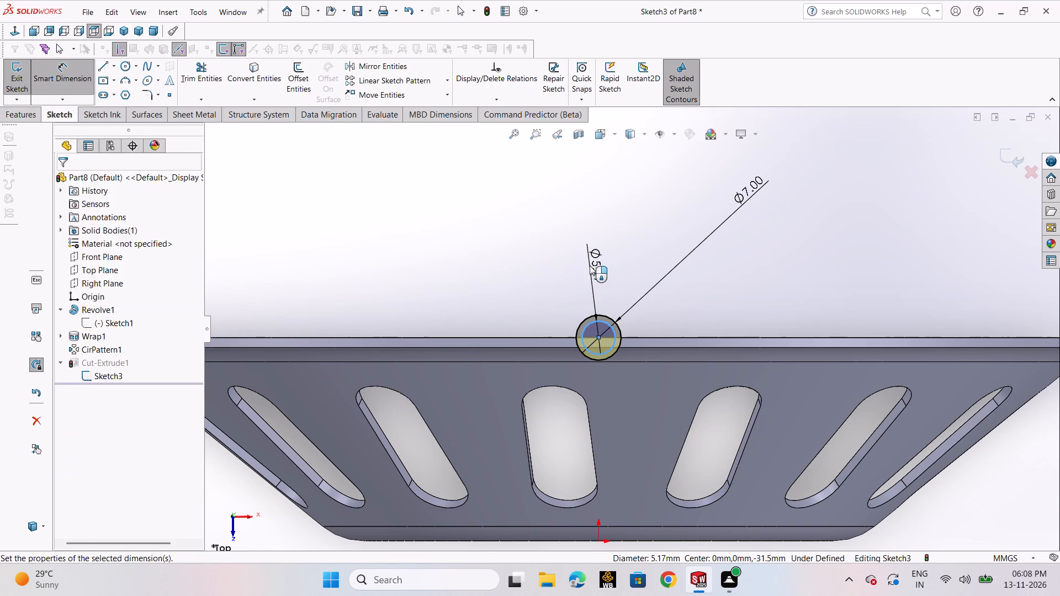
key(3)
key(Return)
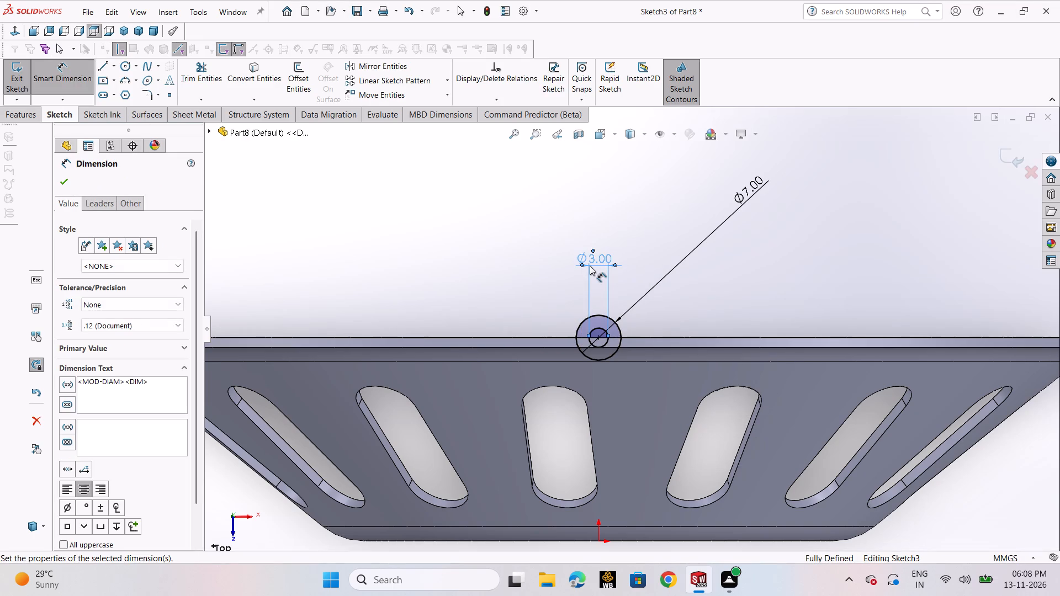
Open the inner circle's diameter value and examine the two circles' cut path across the rim from several angles.
double_click(601, 258)
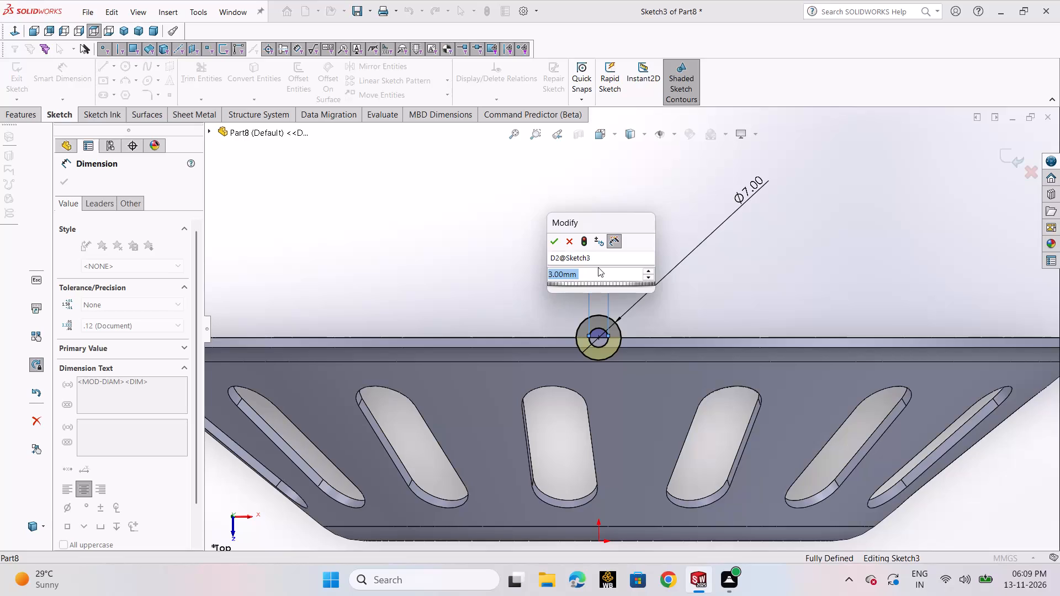
scroll(736, 348, up, 2)
middle_drag(708, 334, 736, 413)
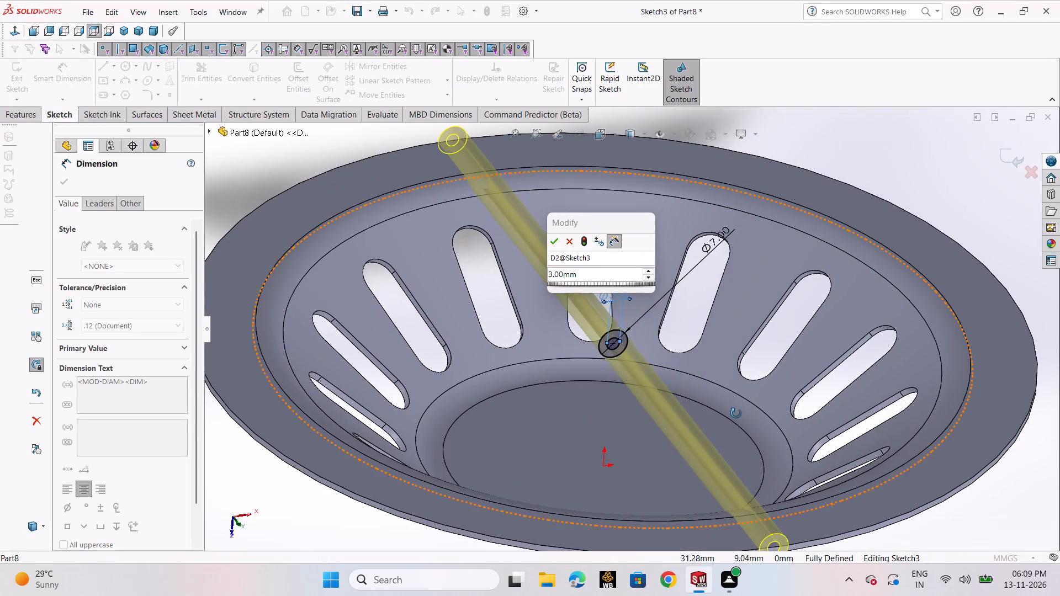
middle_drag(736, 413, 643, 413)
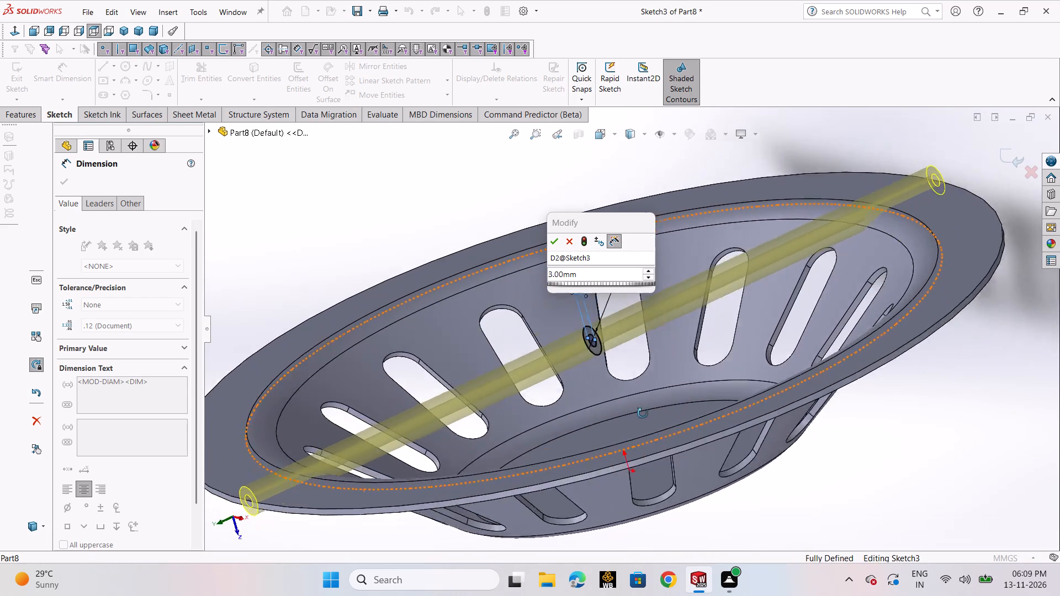
middle_drag(643, 413, 682, 390)
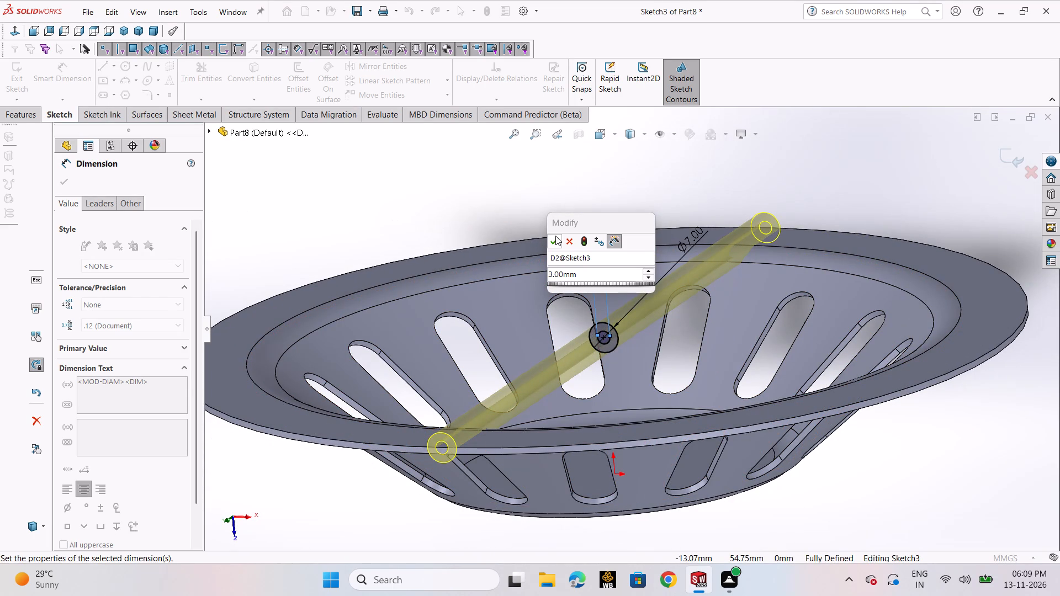
click(554, 237)
click(487, 180)
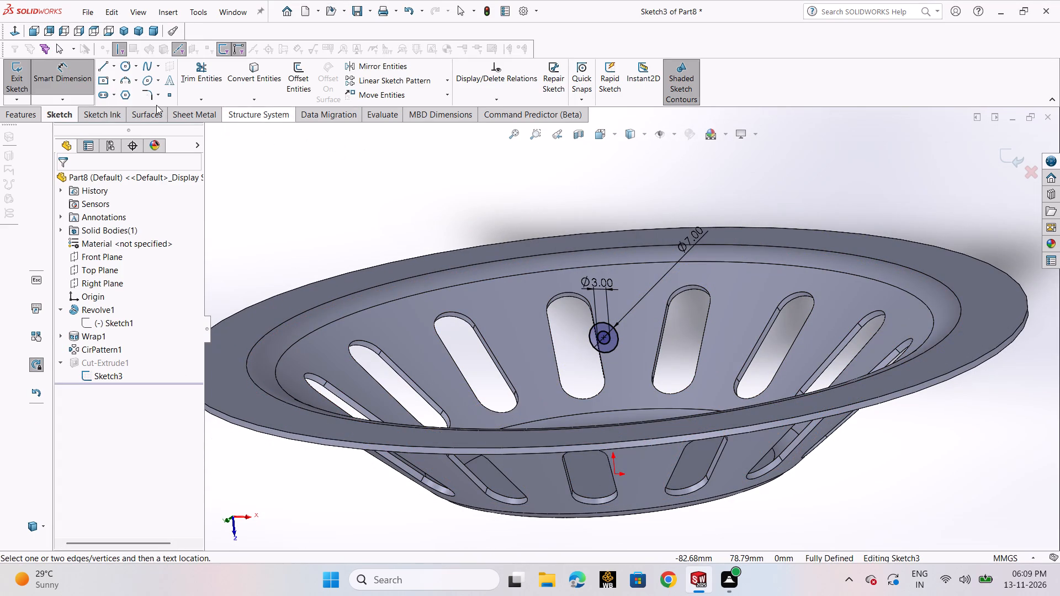
Exit the sketch to rebuild the rim notch cut with both concentric circles.
click(34, 108)
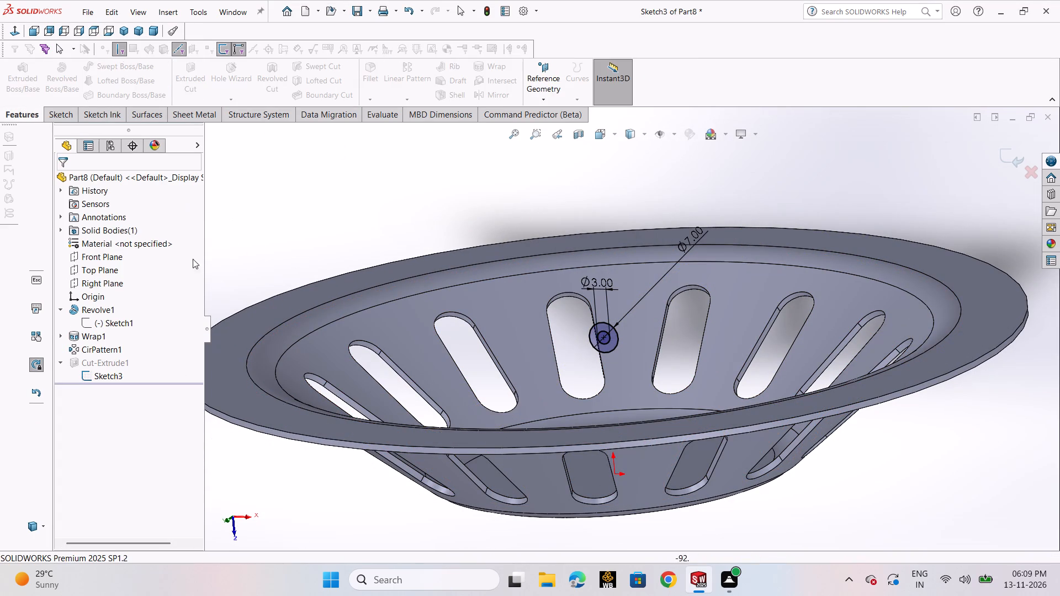
click(999, 155)
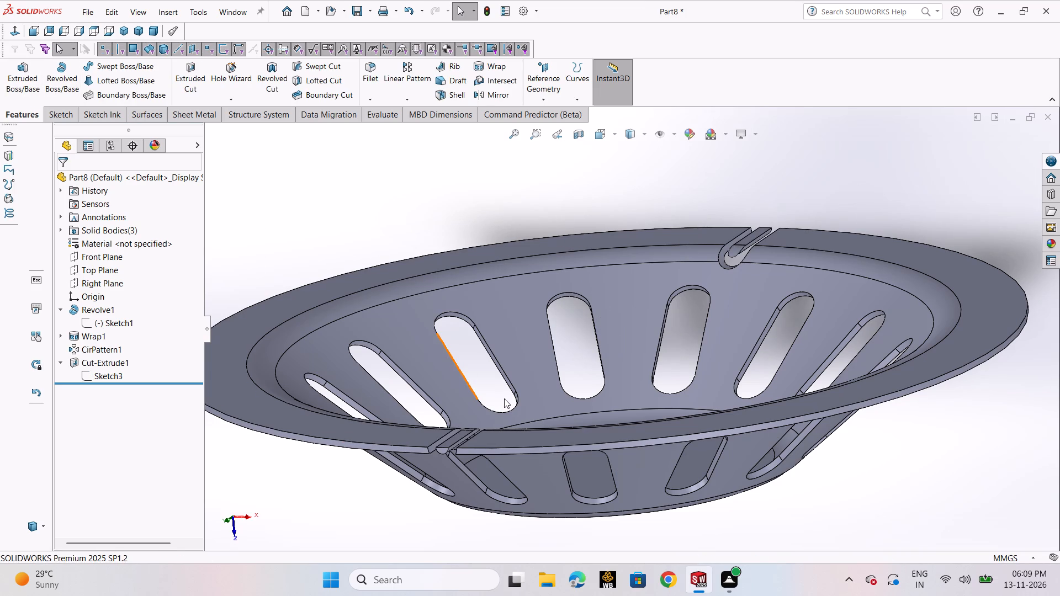
Delete the rim notch's extruded cut feature while keeping its sketch.
click(110, 367)
right_click(110, 367)
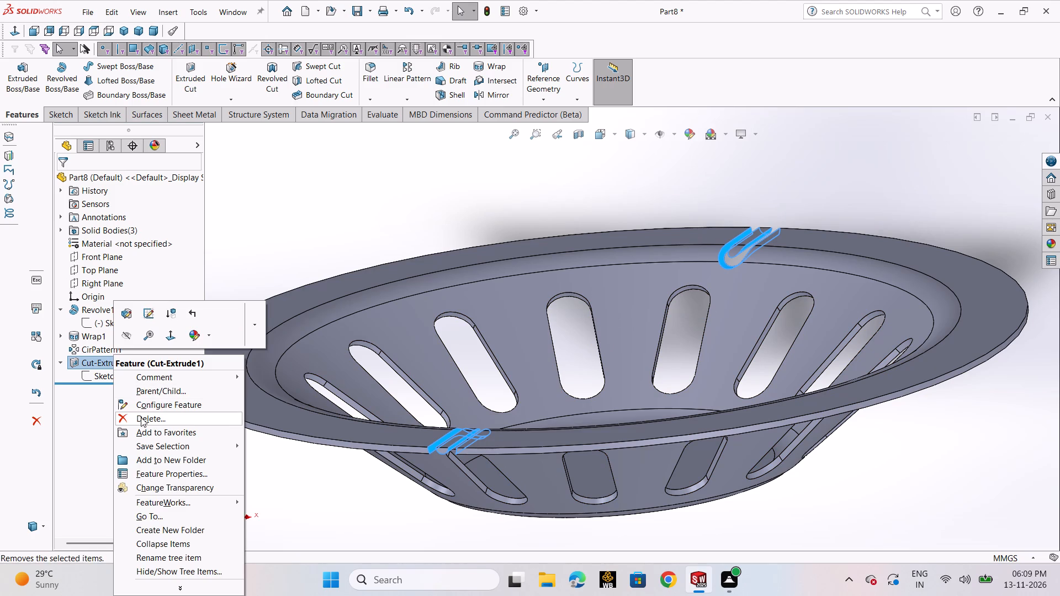
click(141, 417)
click(593, 215)
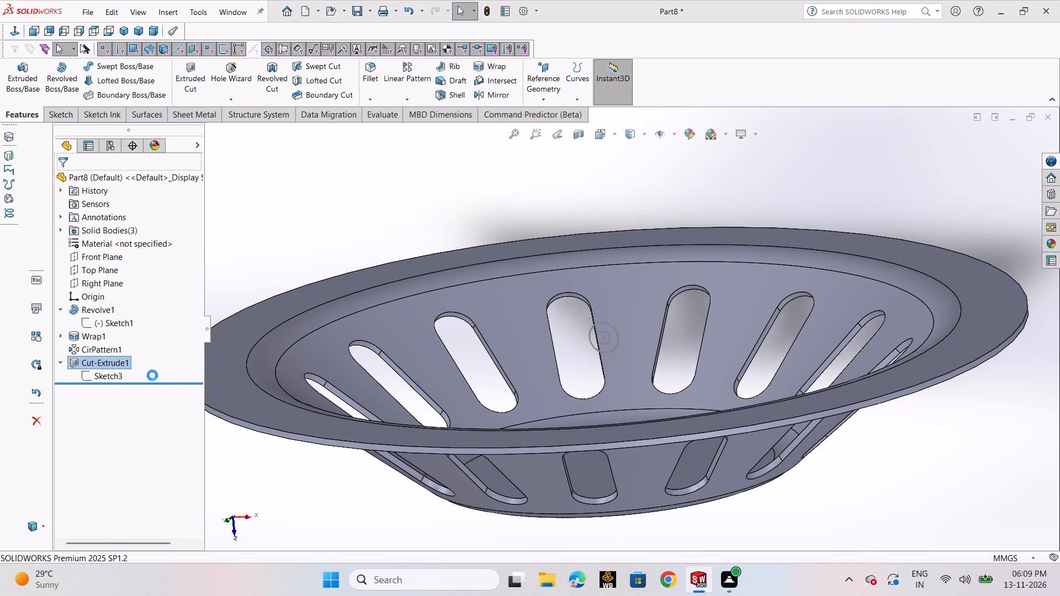
Reopen the retained rim sketch for editing and delete its 3 mm inner circle.
click(75, 363)
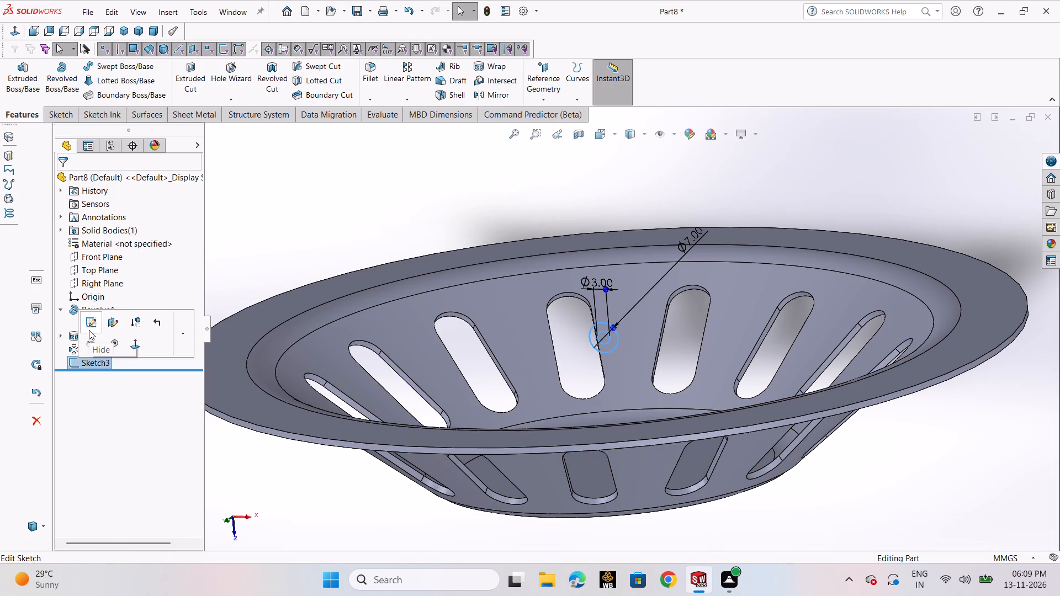
click(89, 326)
scroll(642, 276, down, 7)
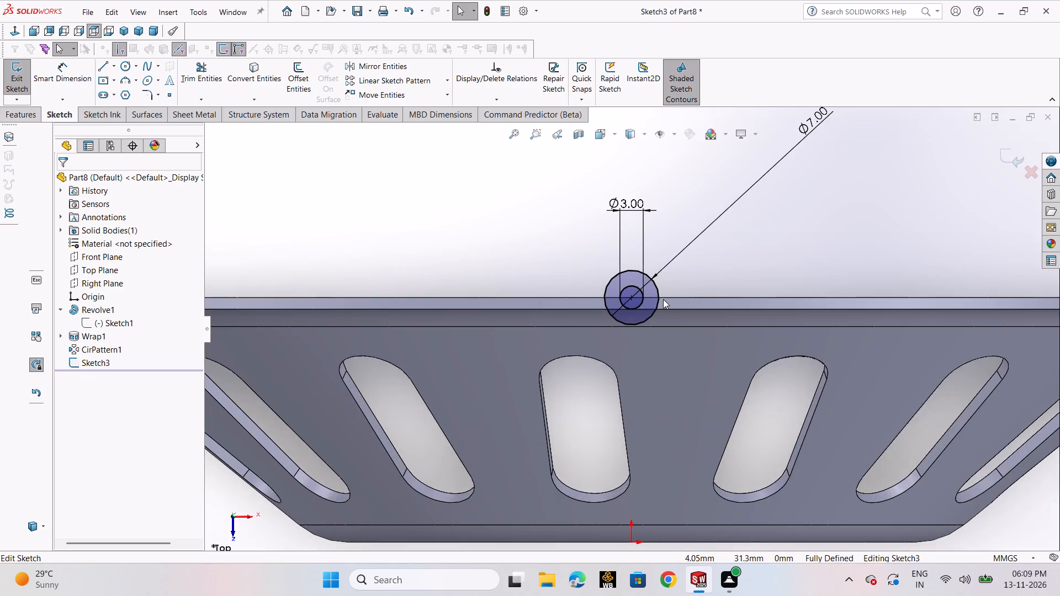
scroll(663, 299, down, 2)
click(623, 299)
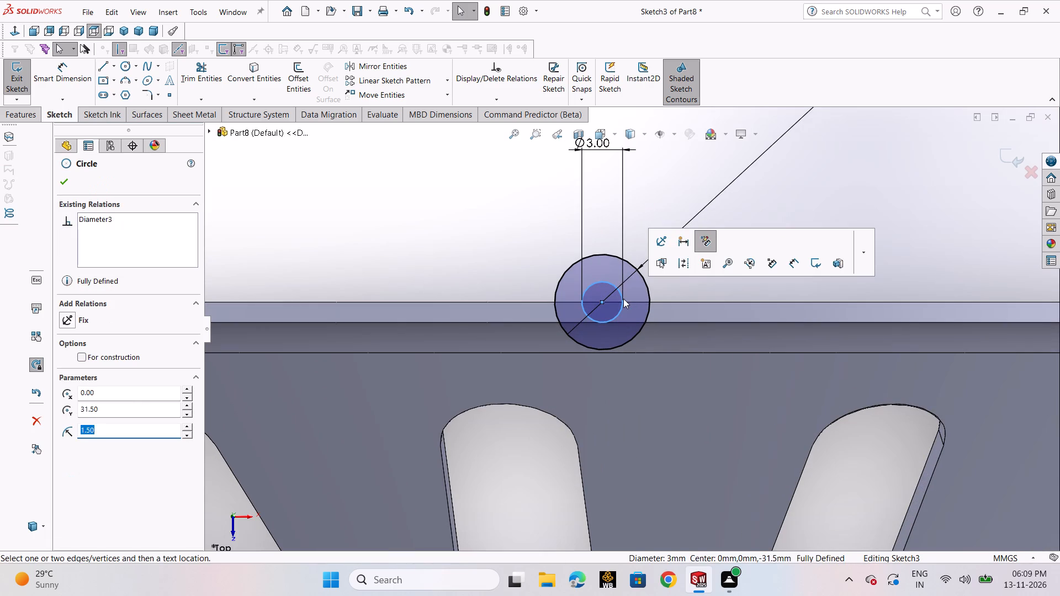
key(Delete)
click(456, 289)
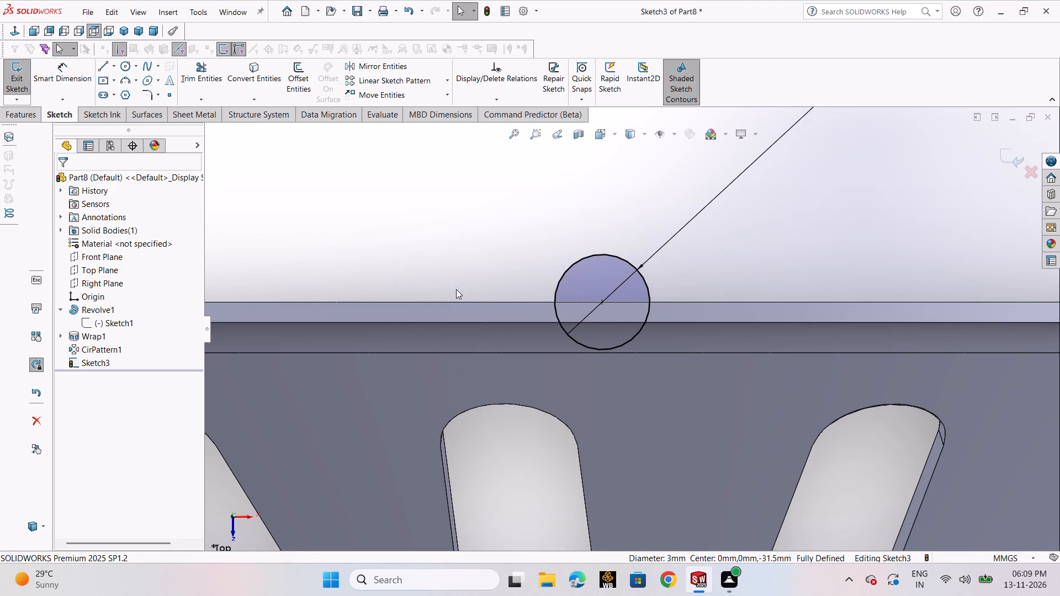
Extrude the 7 mm circle as a boss with the Through All end condition, merging the result with the dish.
click(19, 113)
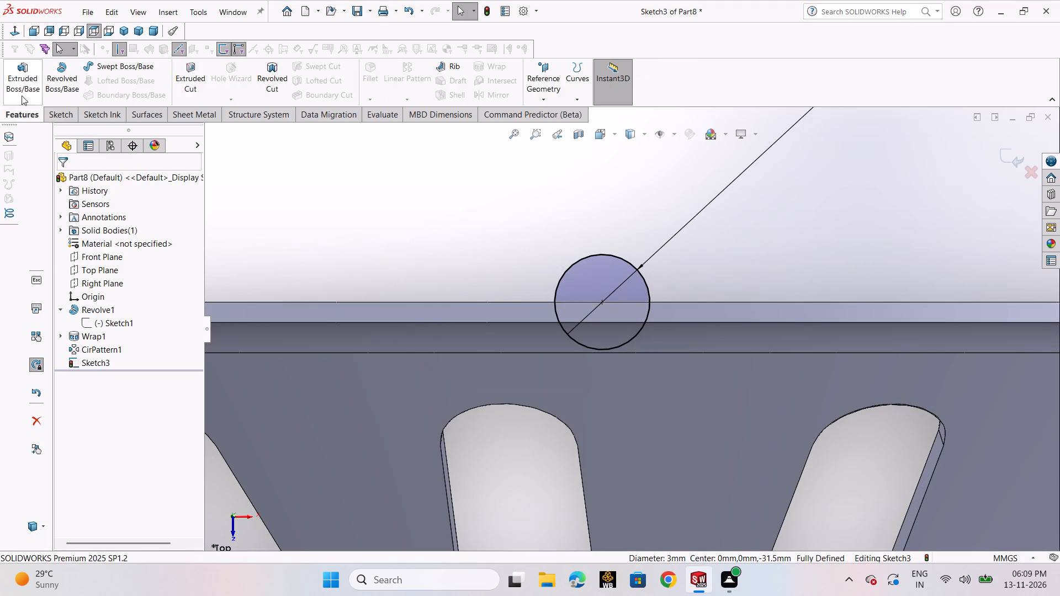
click(23, 79)
scroll(478, 206, up, 2)
middle_drag(523, 212, 503, 246)
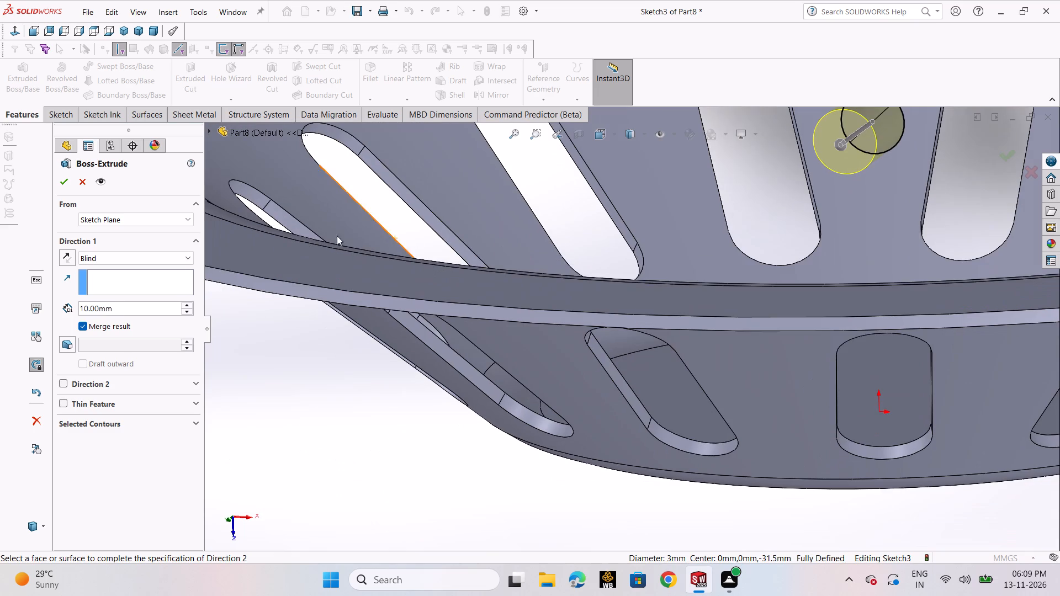
click(168, 257)
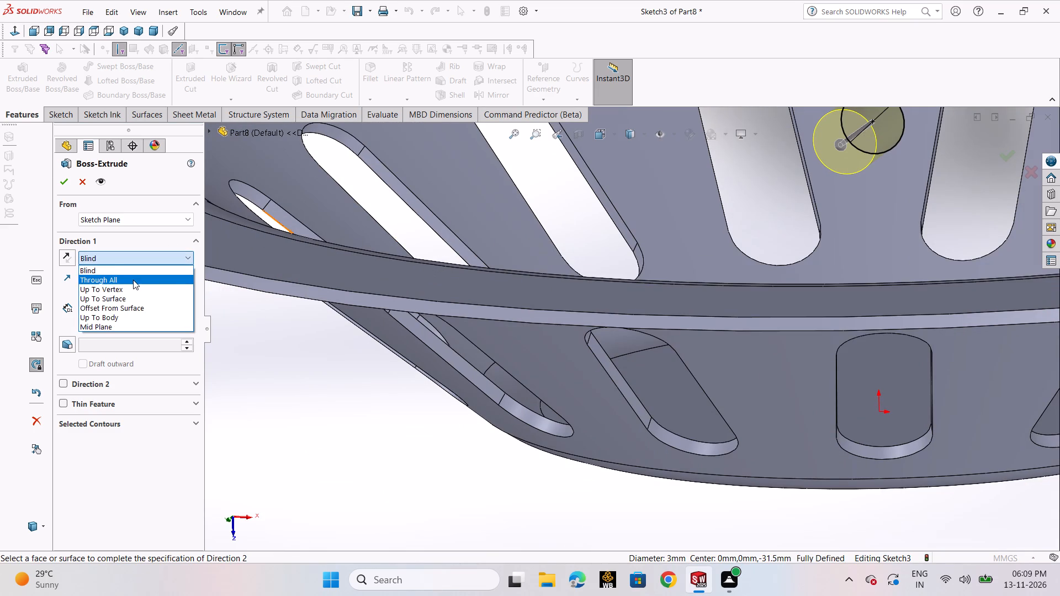
click(133, 280)
scroll(328, 273, up, 3)
click(59, 186)
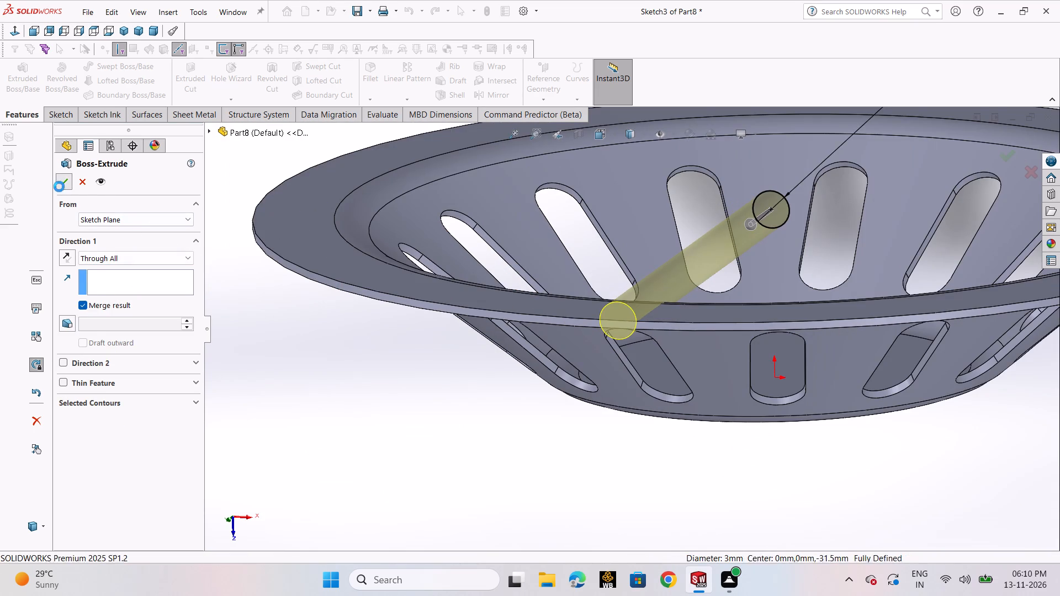
middle_drag(593, 393, 598, 369)
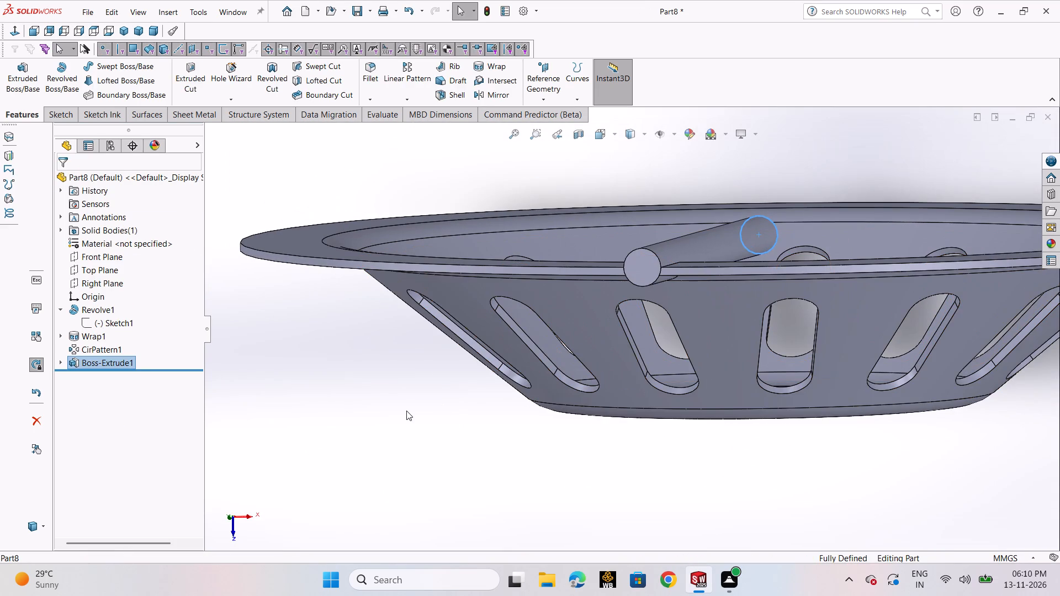
click(406, 411)
Start a sketch on the rim cylinder's end face and offset its circular edge 1.5 mm inward.
scroll(756, 296, down, 1)
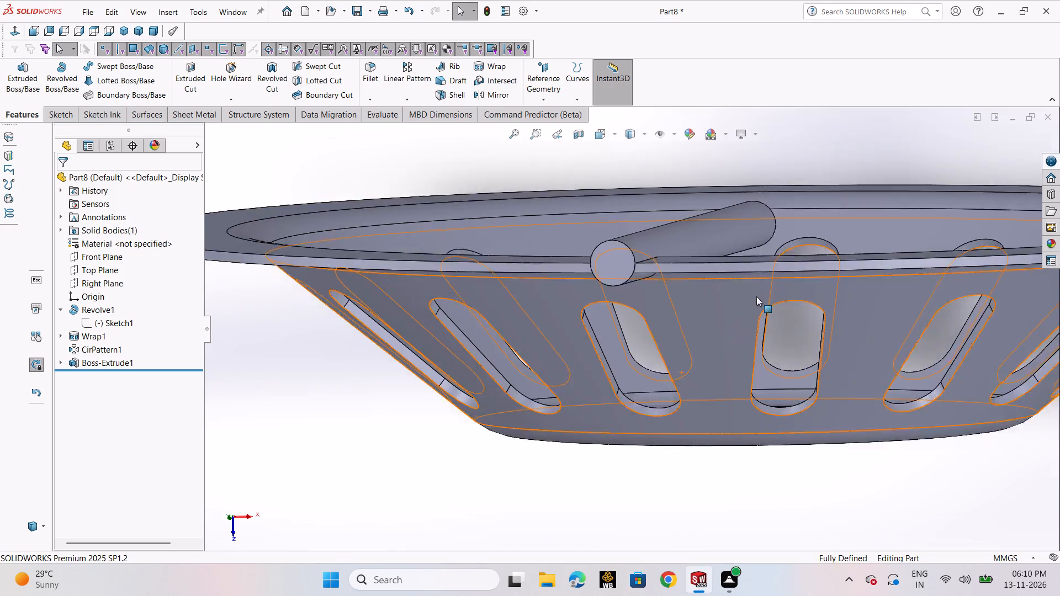
scroll(756, 296, down, 2)
scroll(732, 297, up, 2)
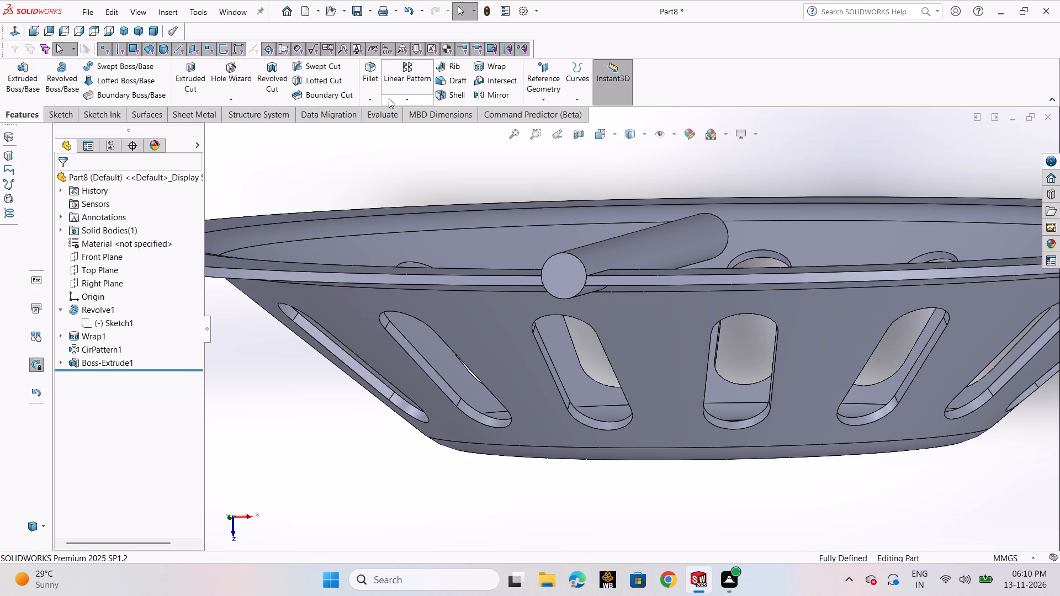
click(553, 275)
click(608, 242)
click(456, 414)
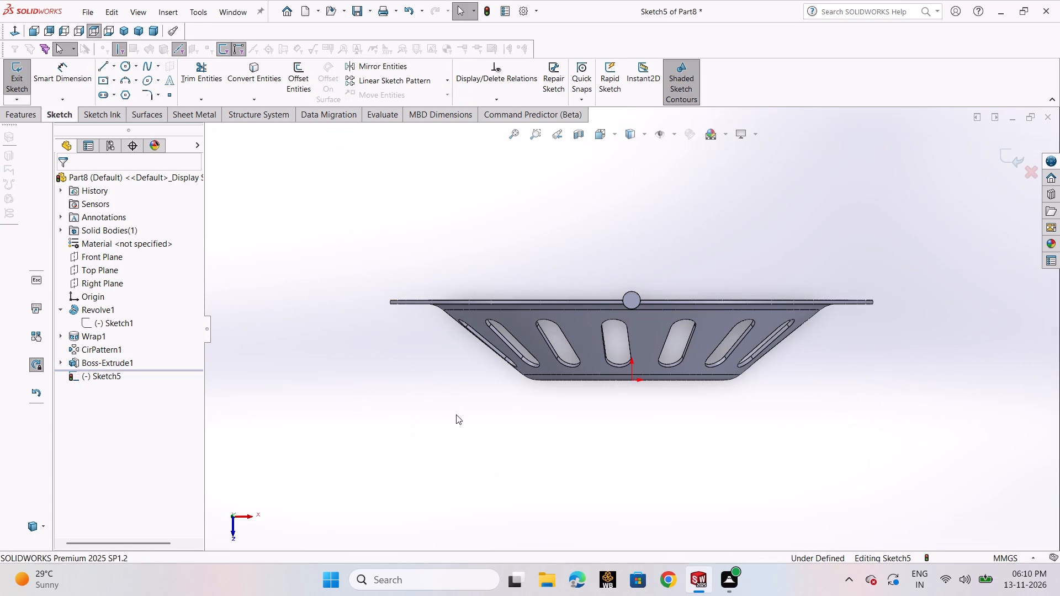
scroll(596, 238, down, 2)
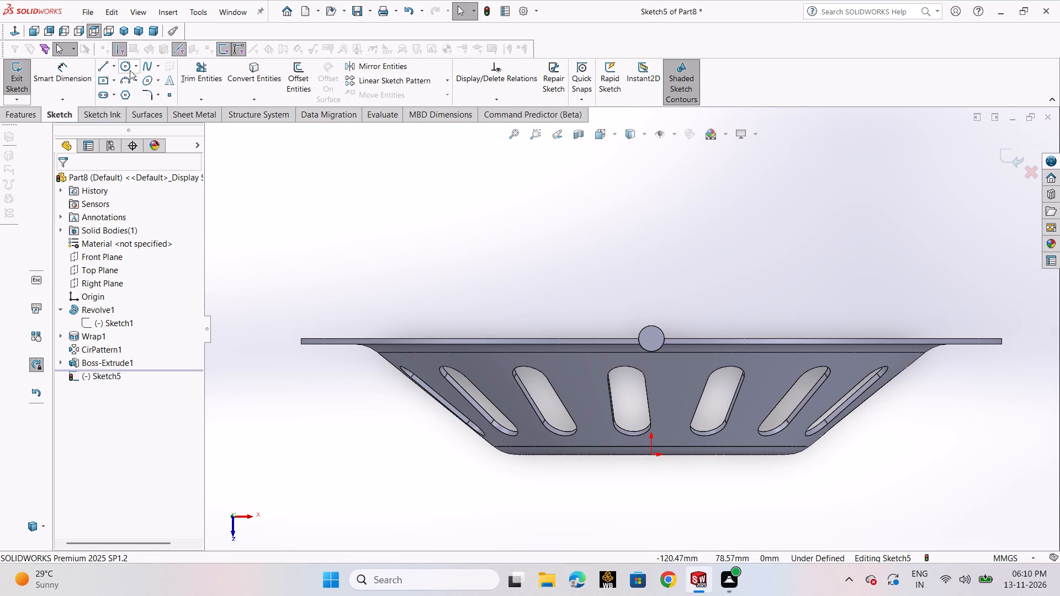
click(124, 65)
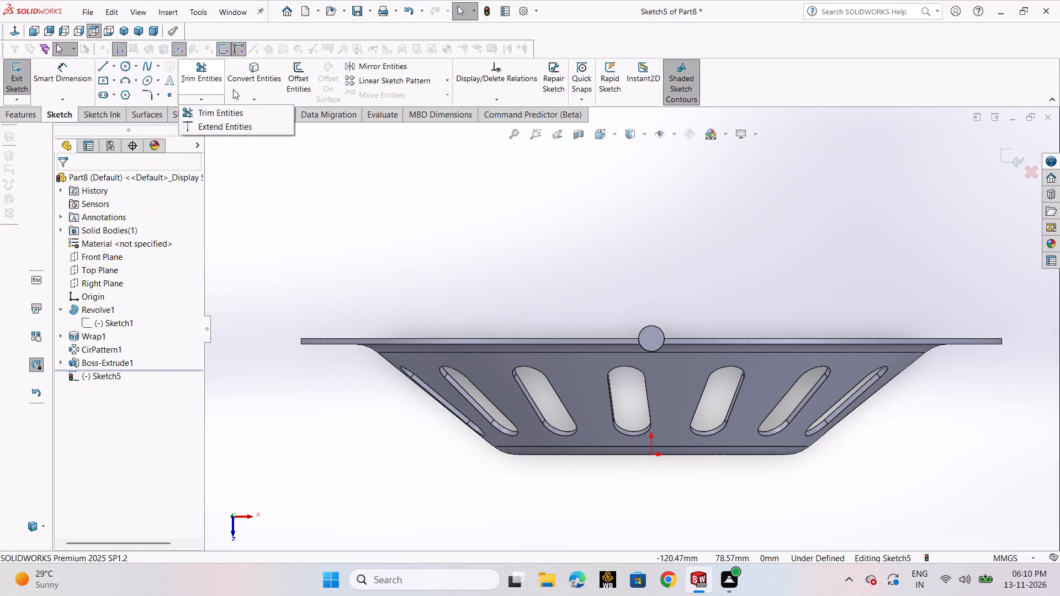
click(297, 82)
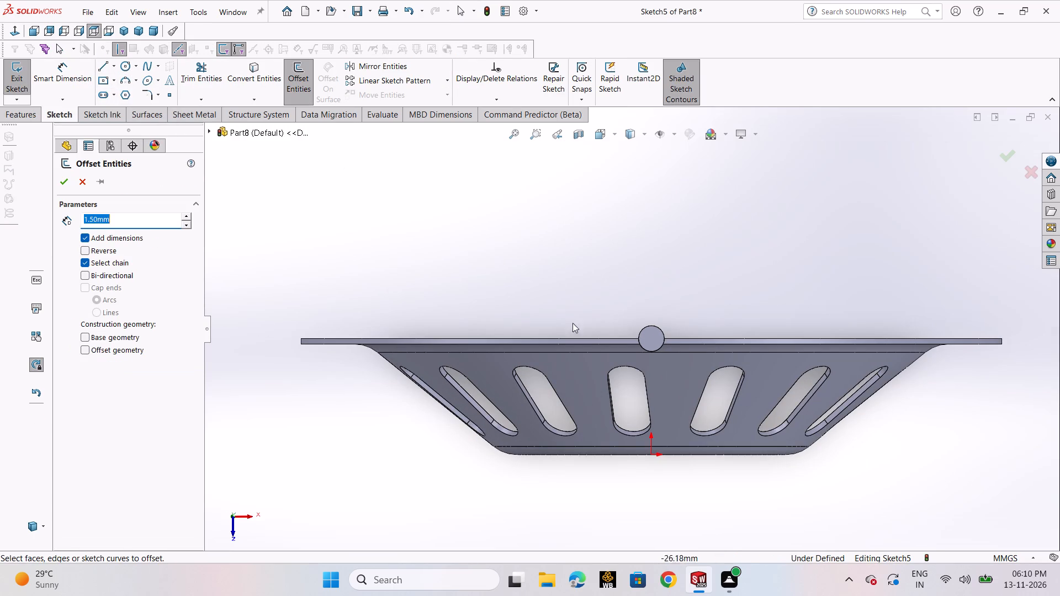
scroll(664, 331, down, 4)
click(652, 329)
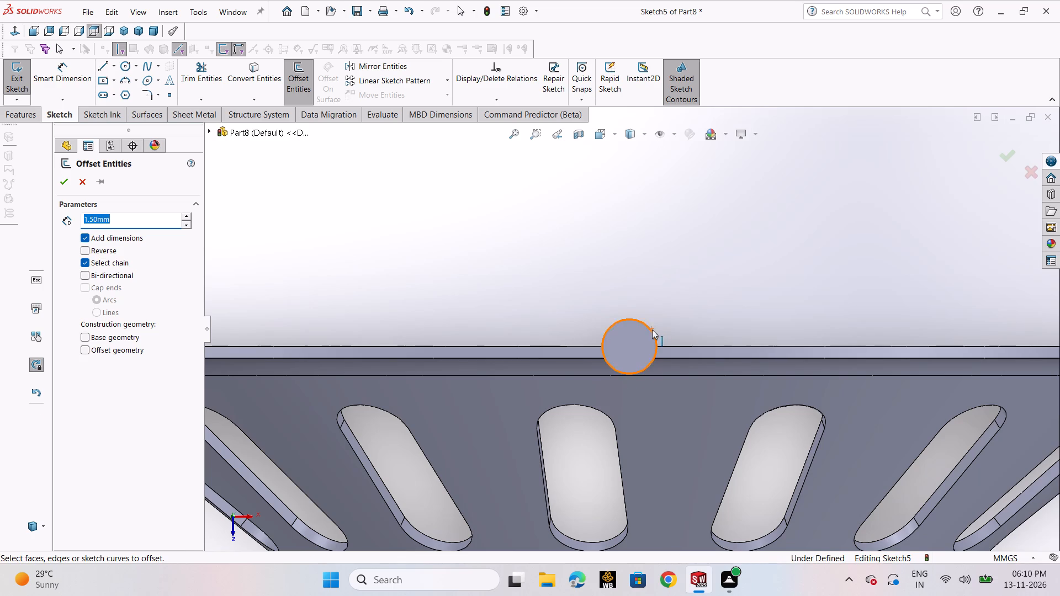
click(103, 250)
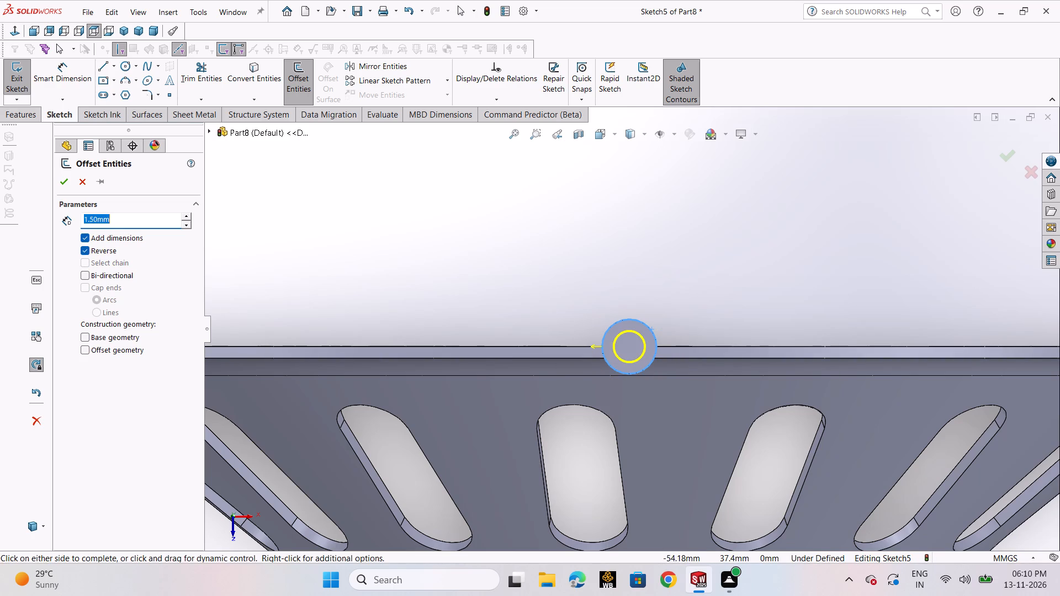
click(59, 183)
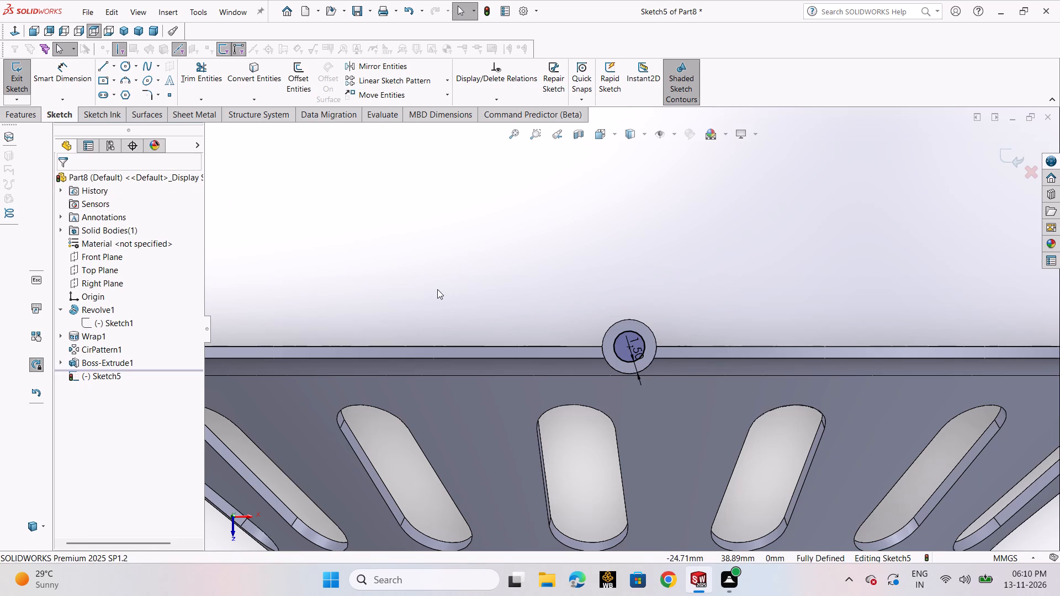
click(437, 289)
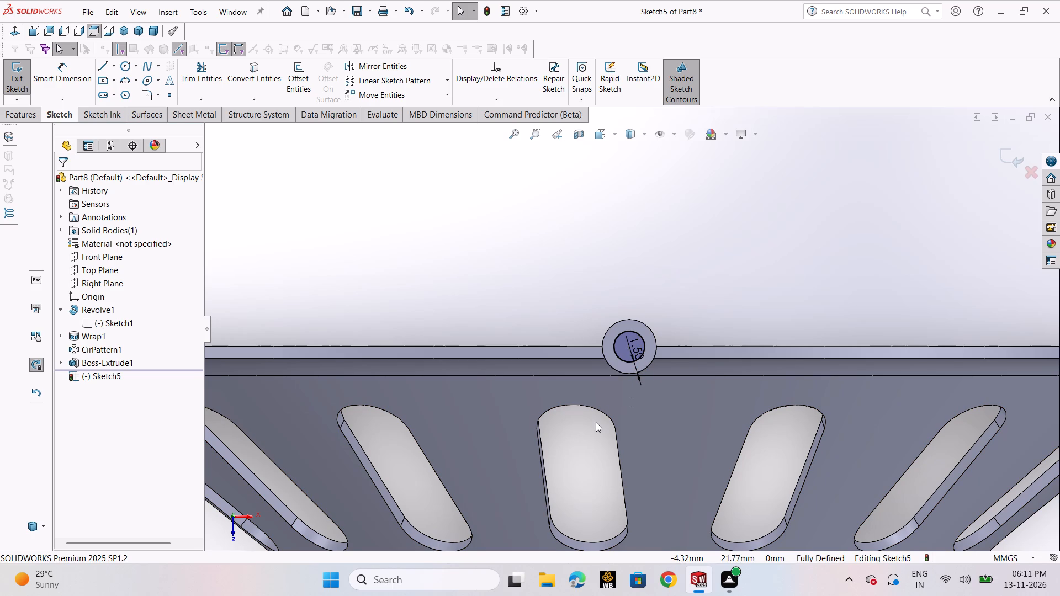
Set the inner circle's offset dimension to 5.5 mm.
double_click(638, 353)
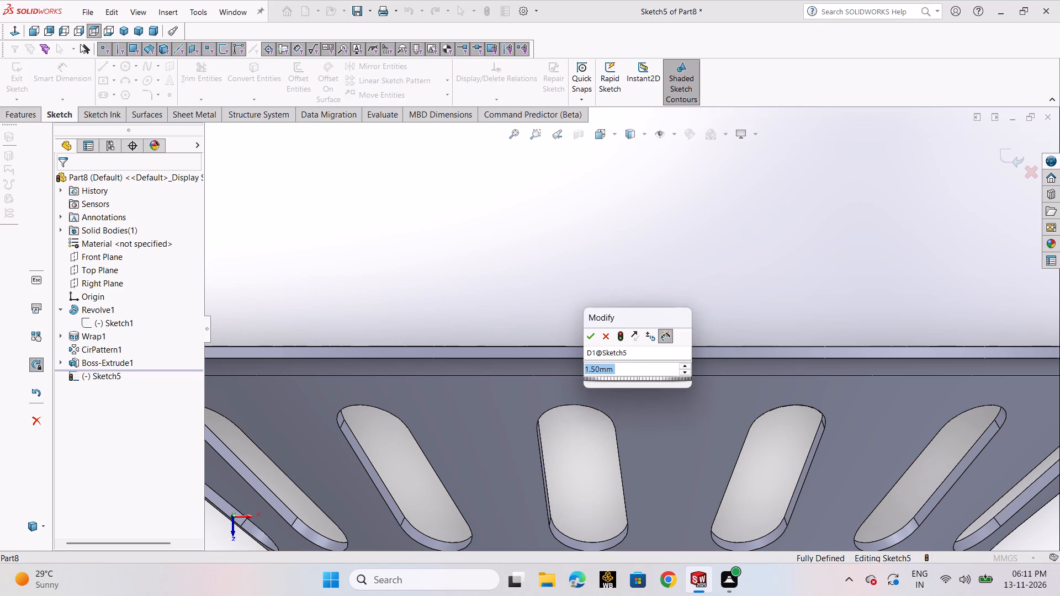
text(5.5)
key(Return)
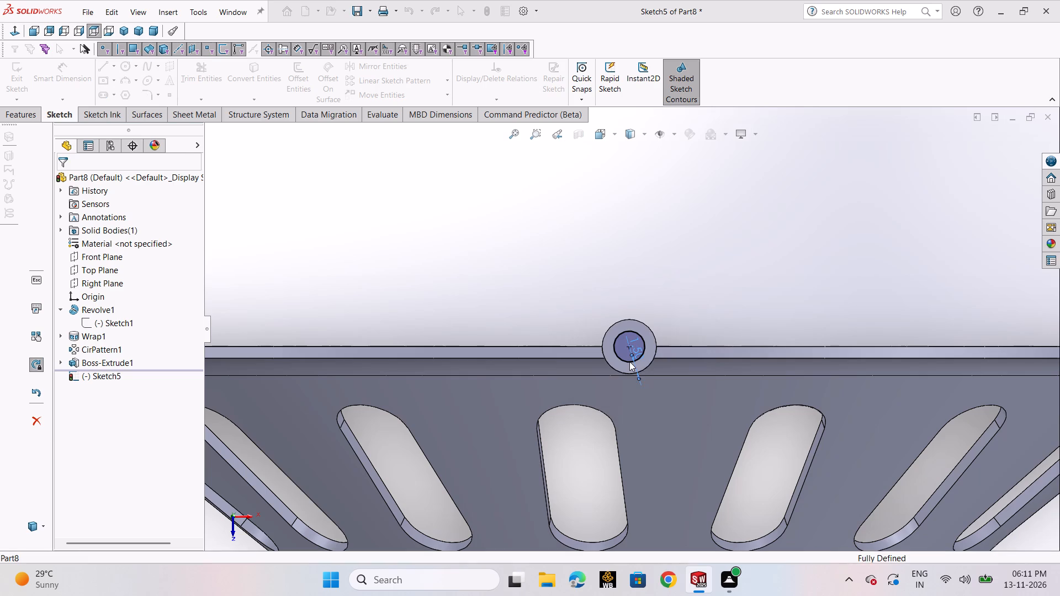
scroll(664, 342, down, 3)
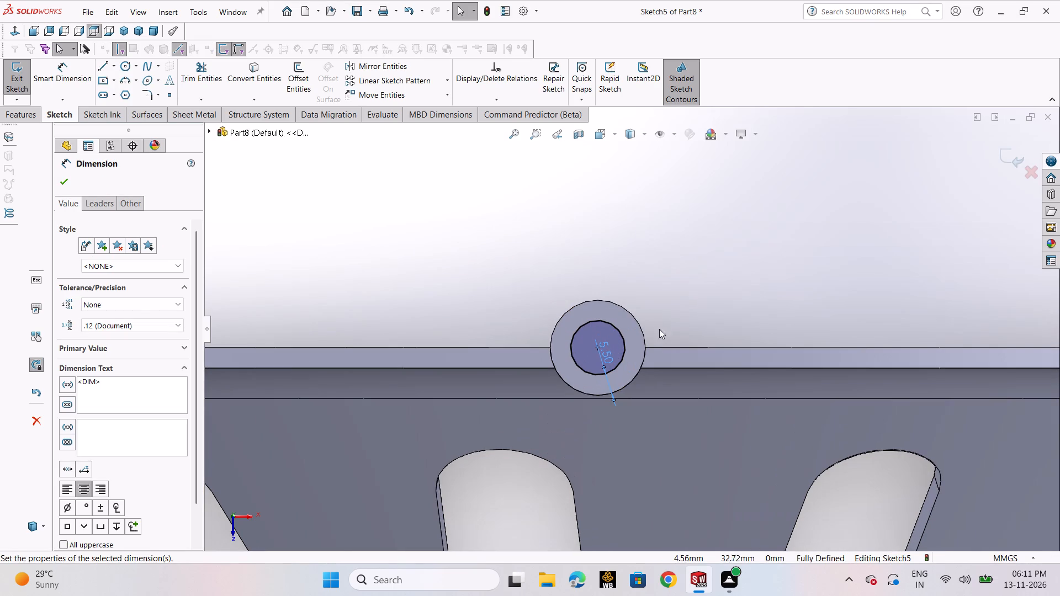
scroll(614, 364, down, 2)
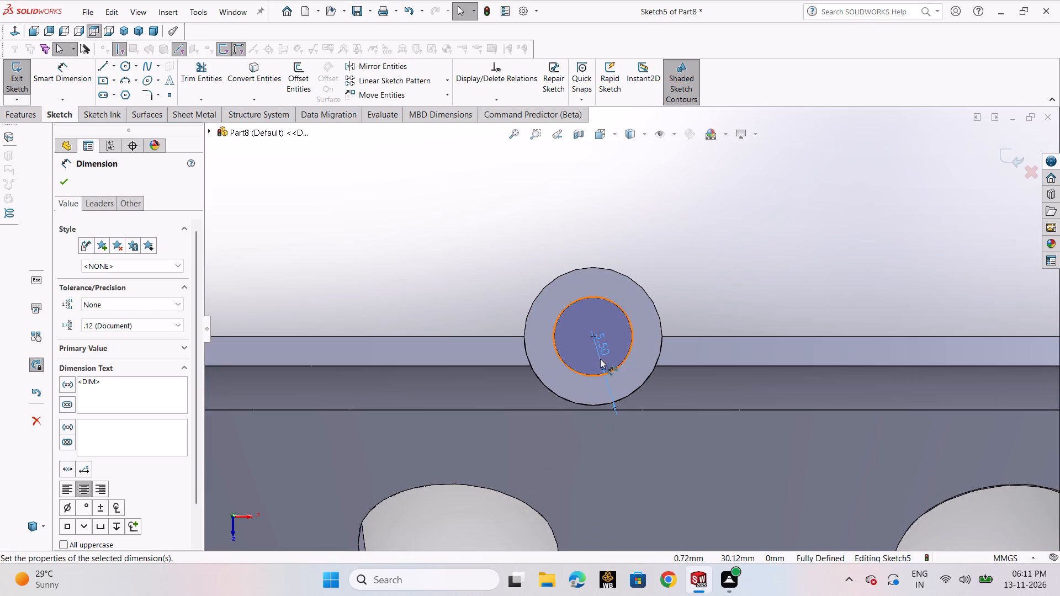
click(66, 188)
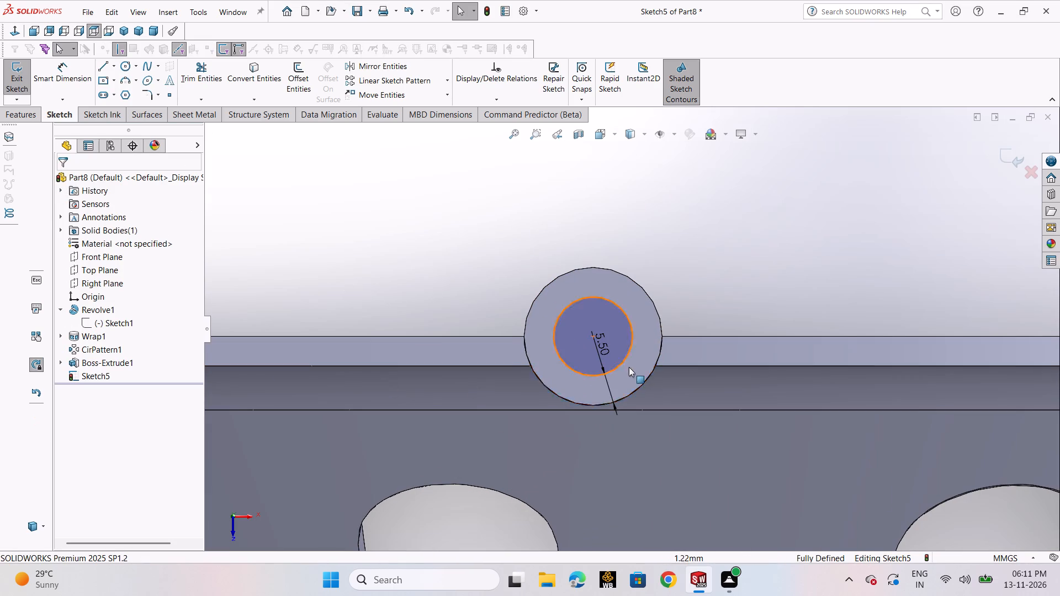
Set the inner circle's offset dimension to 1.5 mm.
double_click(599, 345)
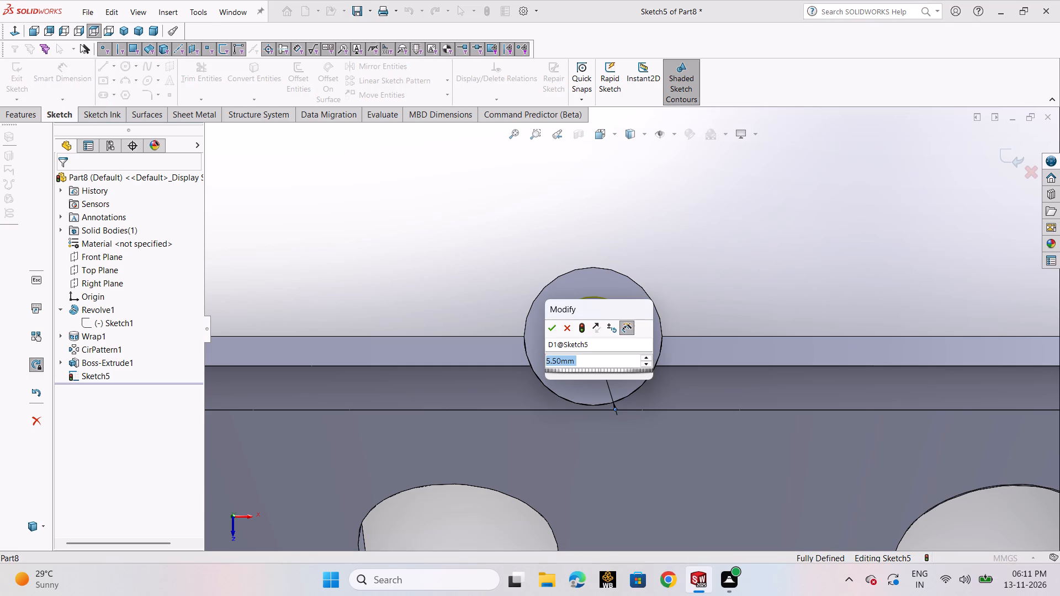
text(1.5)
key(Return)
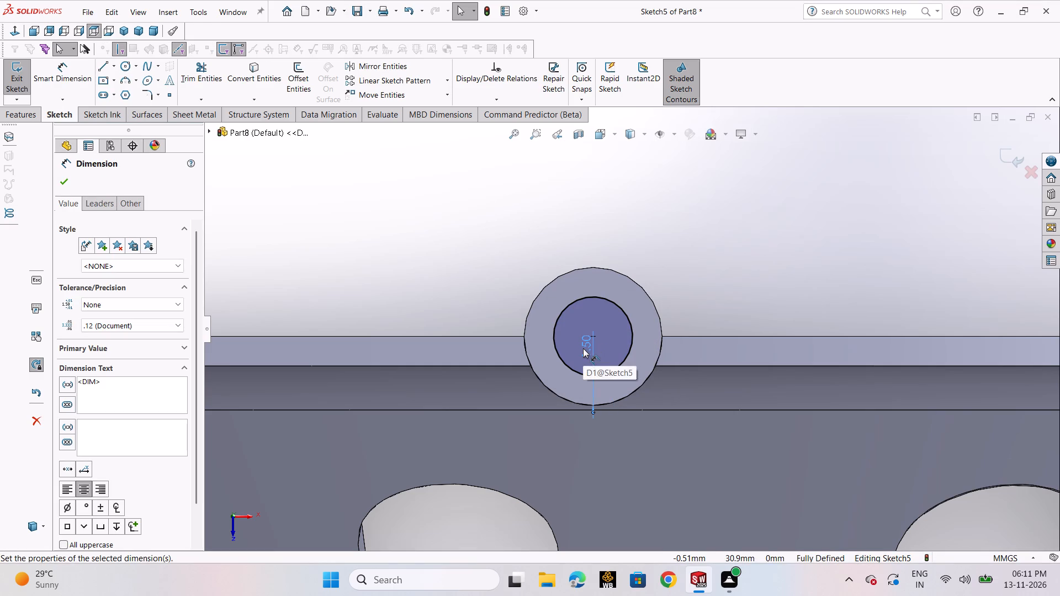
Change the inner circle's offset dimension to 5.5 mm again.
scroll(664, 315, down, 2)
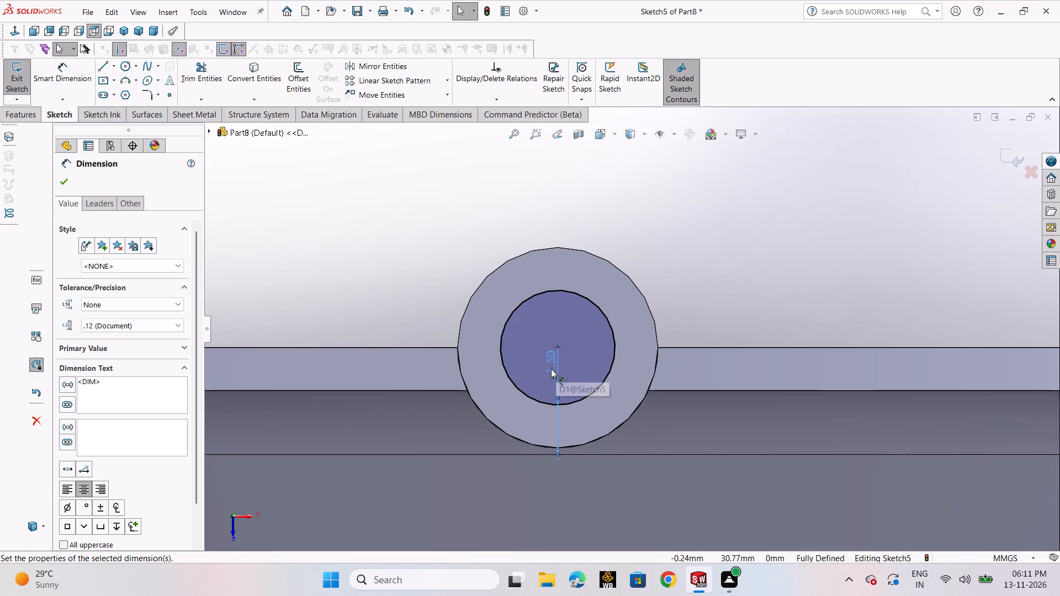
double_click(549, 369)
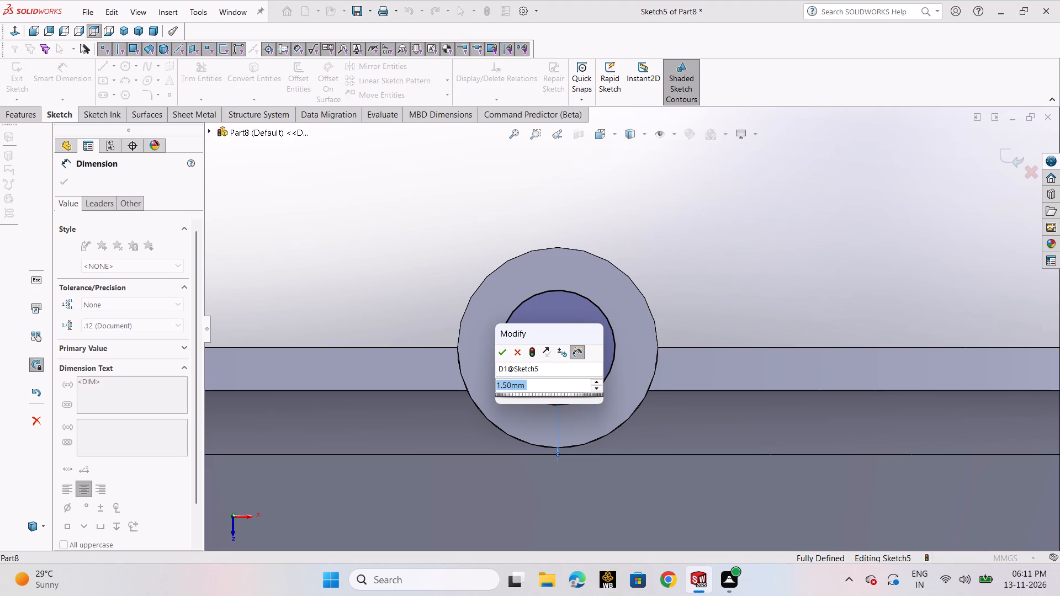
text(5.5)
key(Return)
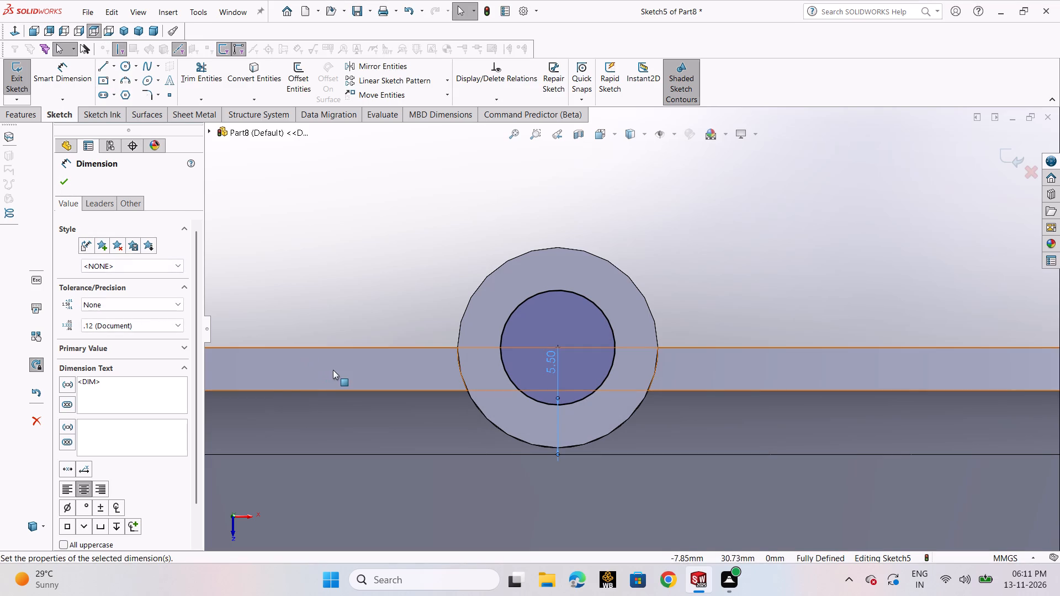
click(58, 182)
Delete the inner circle's offset dimension together with its offset relation.
click(64, 70)
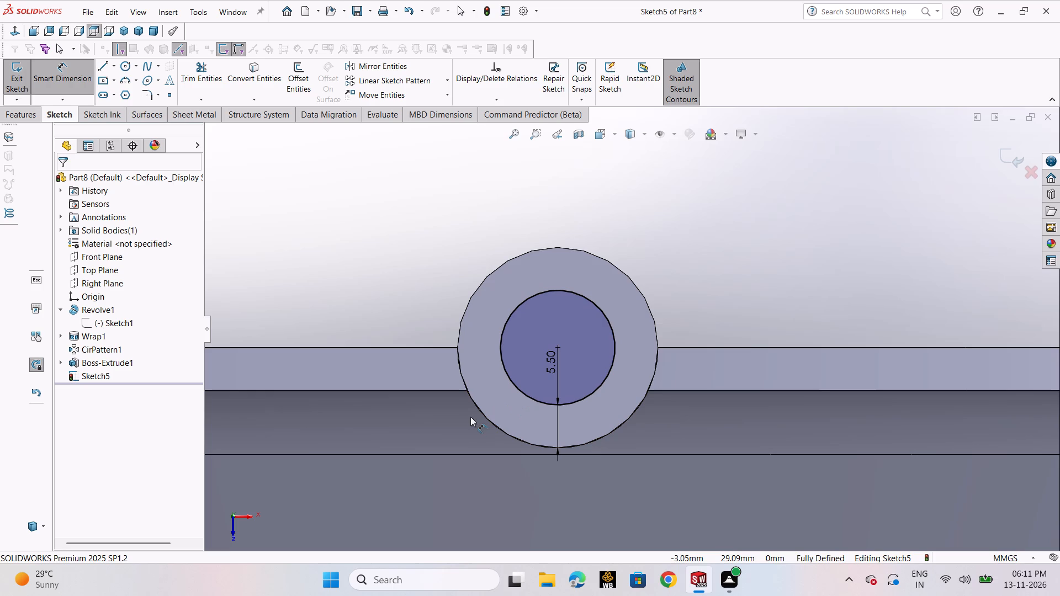
key(Escape)
click(548, 370)
key(Delete)
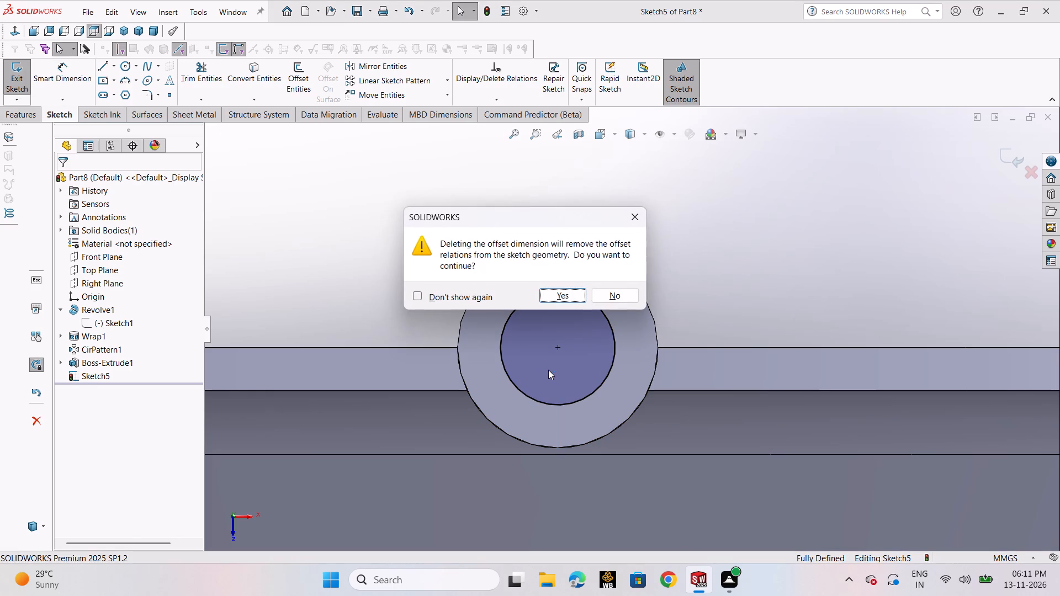
click(558, 299)
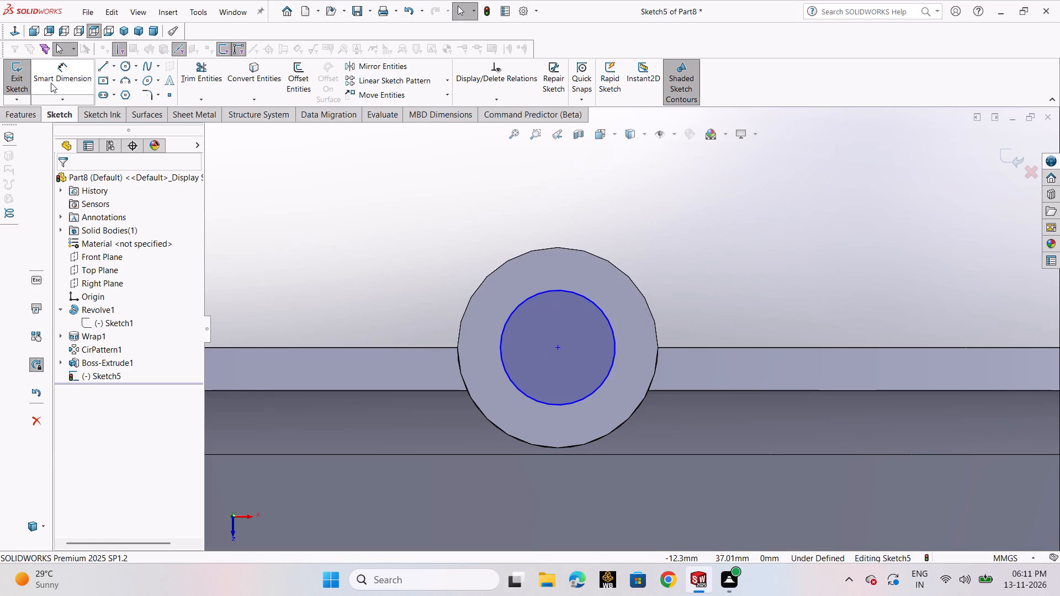
Dimension the inner circle's diameter as 5.5 mm.
click(51, 83)
click(549, 401)
click(391, 255)
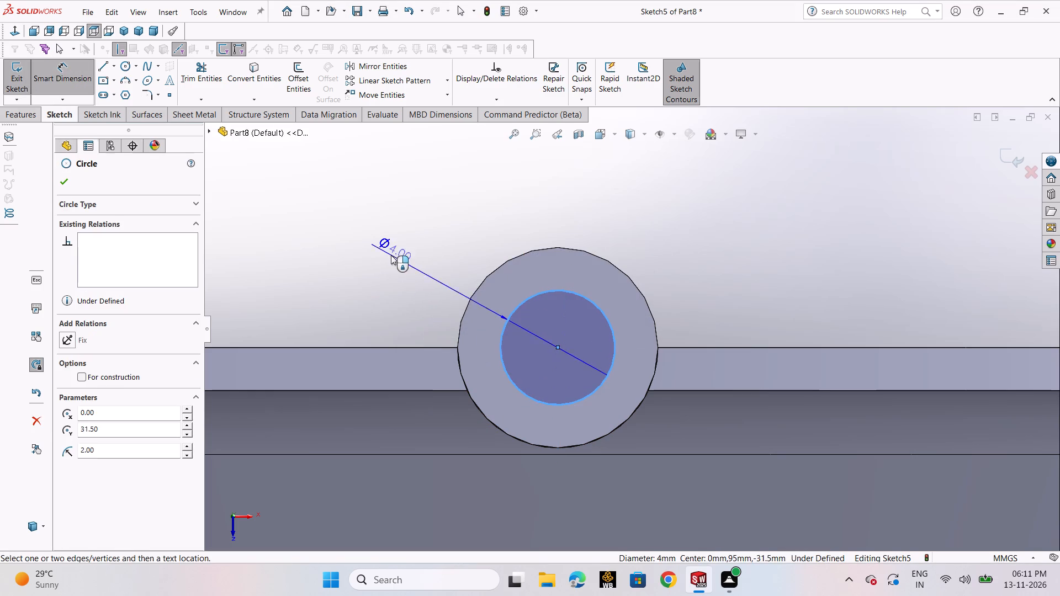
text(5.5)
key(Return)
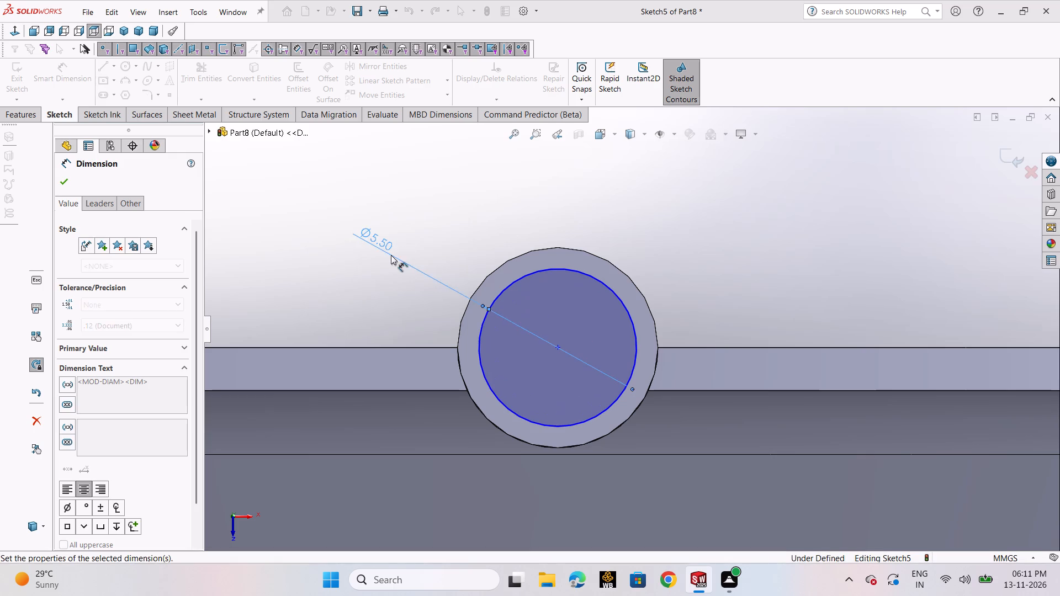
click(61, 182)
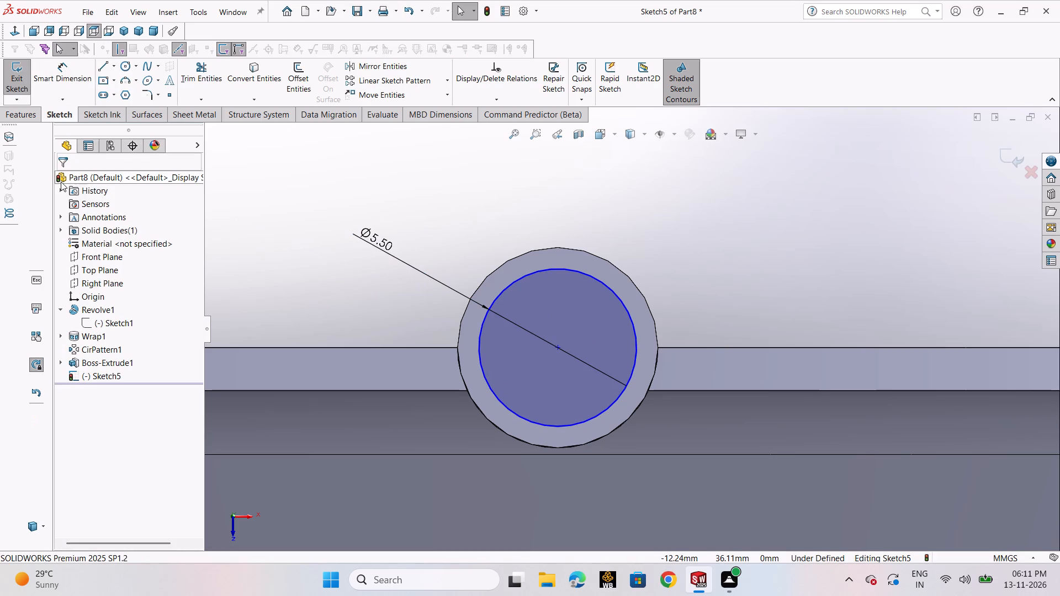
Sketch a horizontal midpoint line centred on the 5.5 mm circle, reaching 3.5 mm each side to the cylinder's outer edge.
click(294, 270)
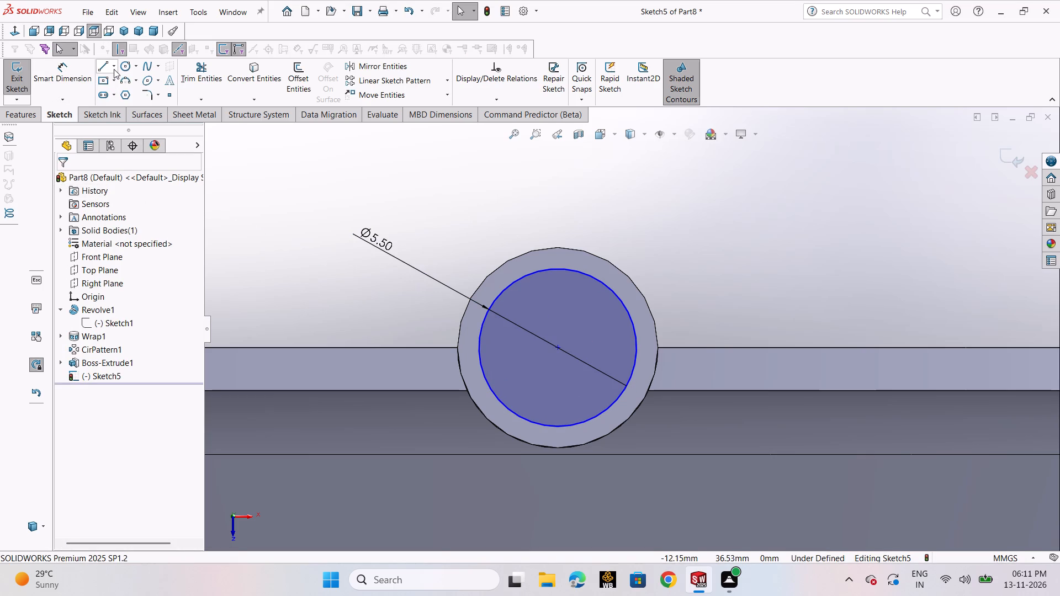
click(114, 69)
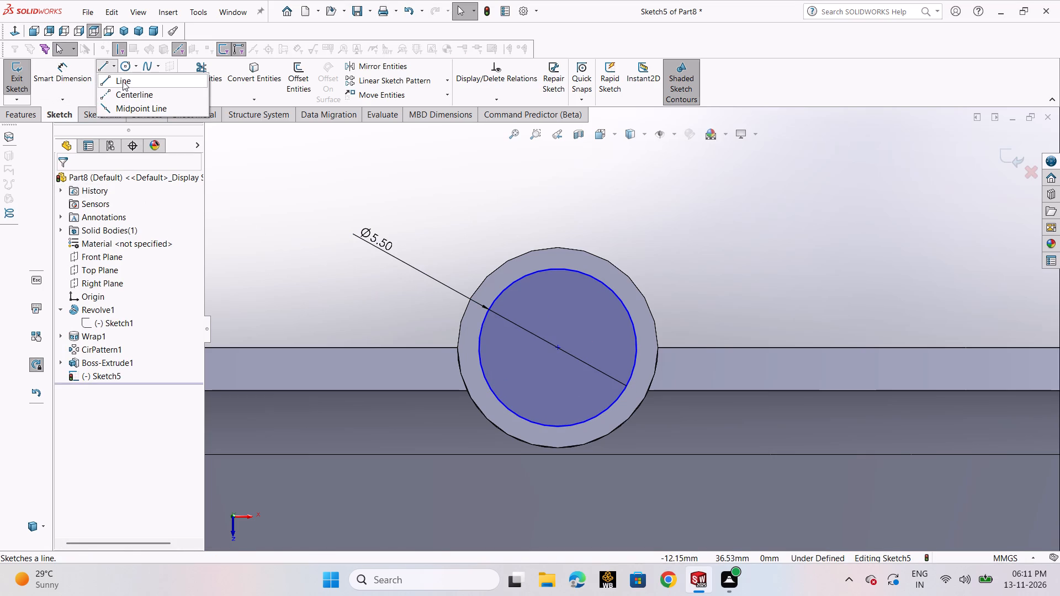
click(123, 81)
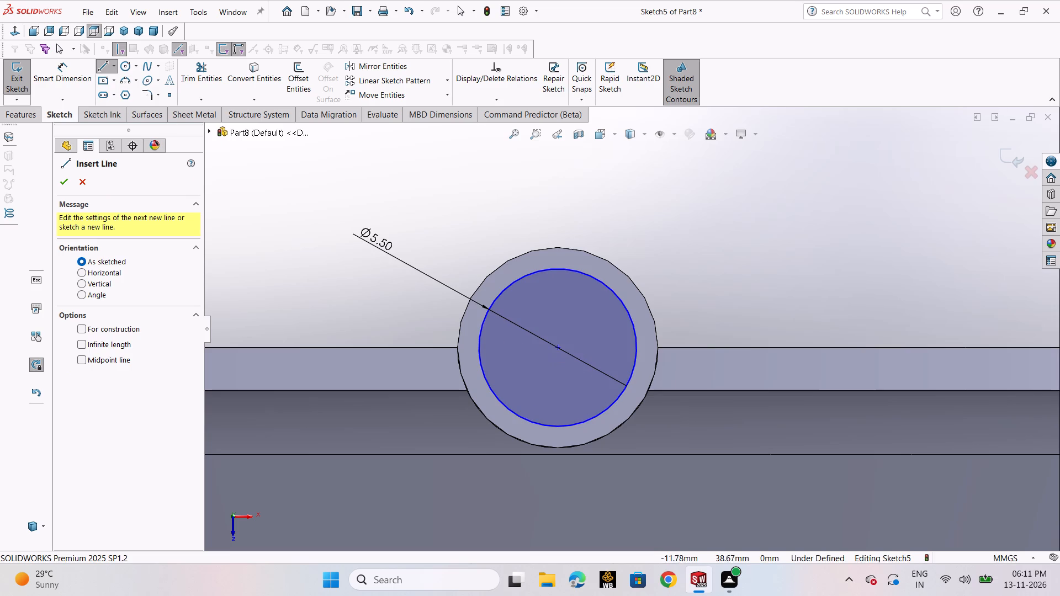
click(116, 71)
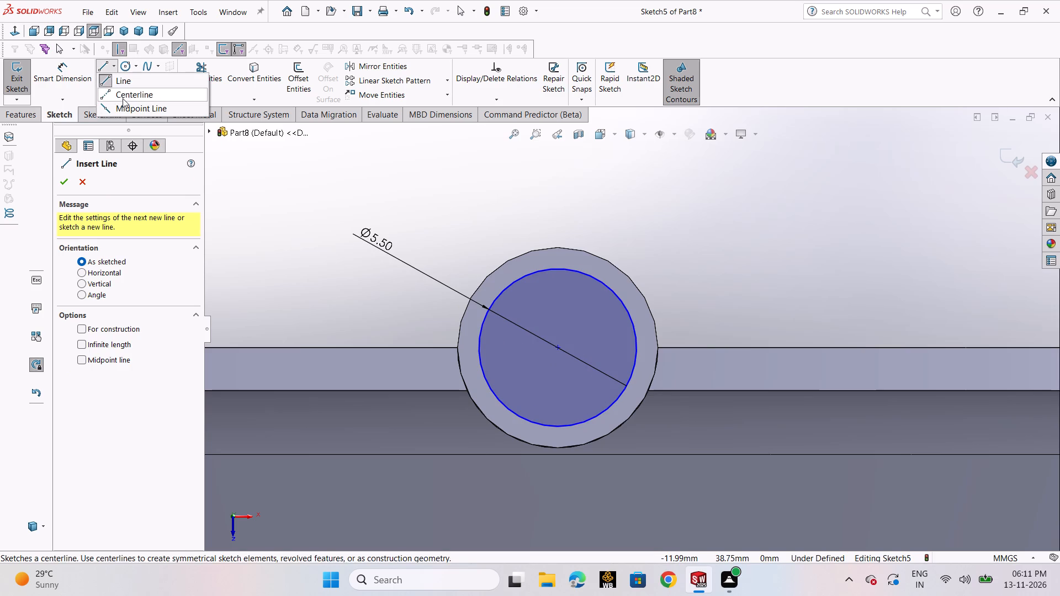
click(126, 106)
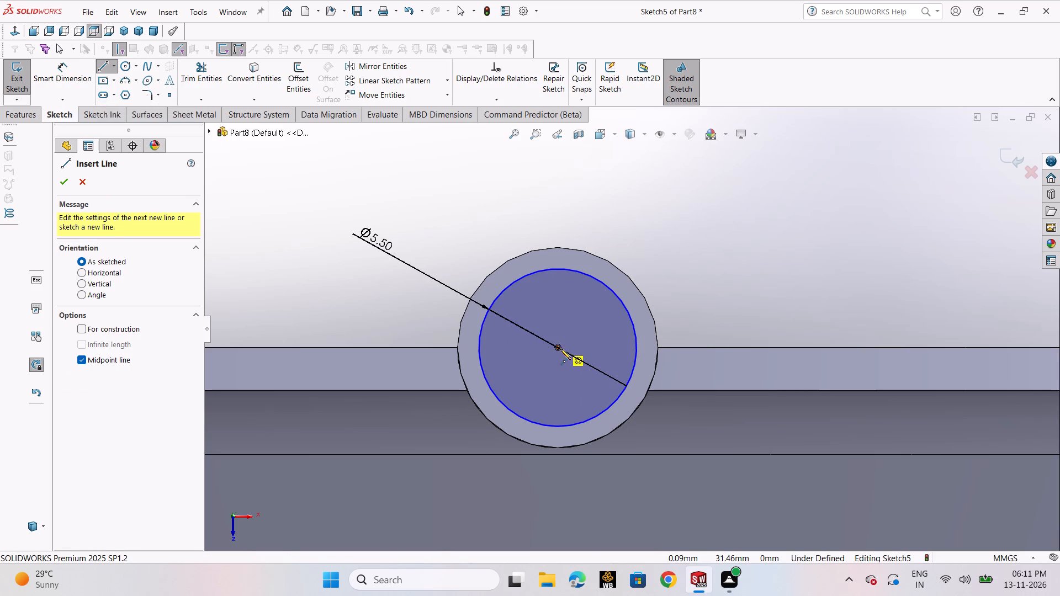
click(559, 349)
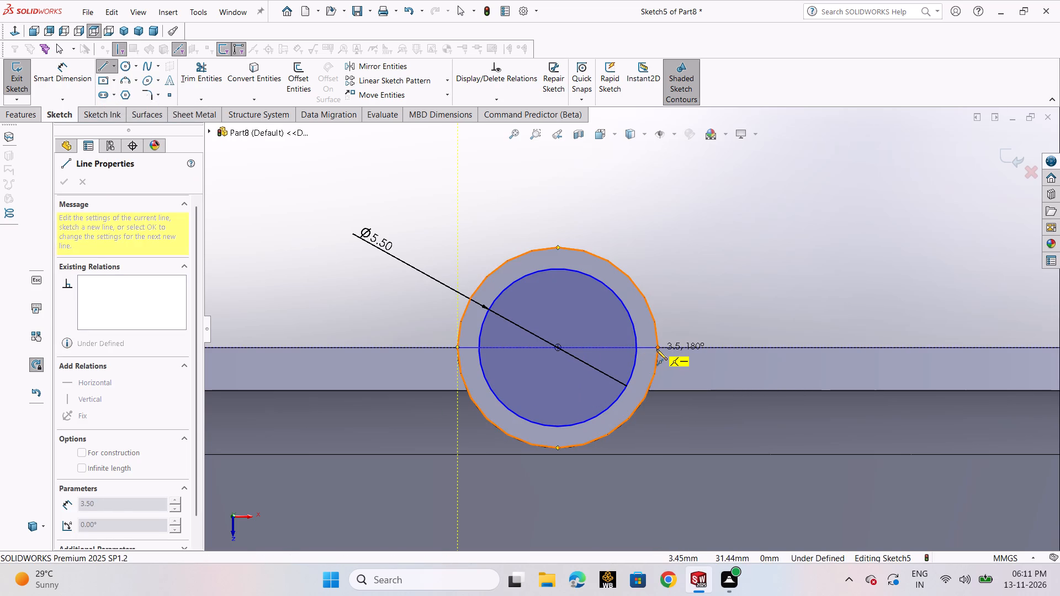
click(656, 349)
right_click(656, 349)
click(676, 354)
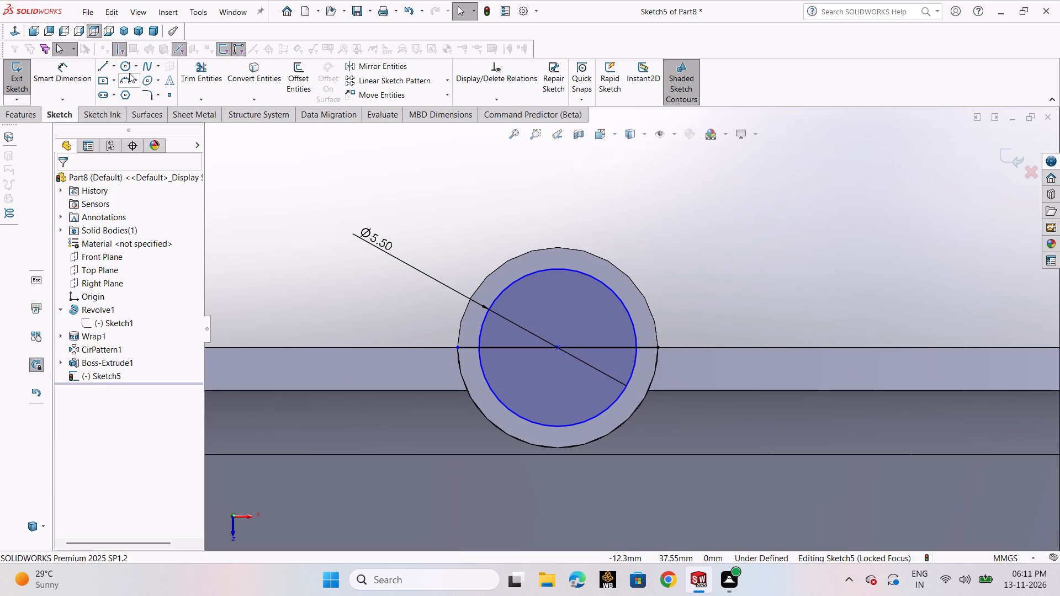
Trim away the upper half of the 5.5 mm circle above the horizontal line.
click(197, 81)
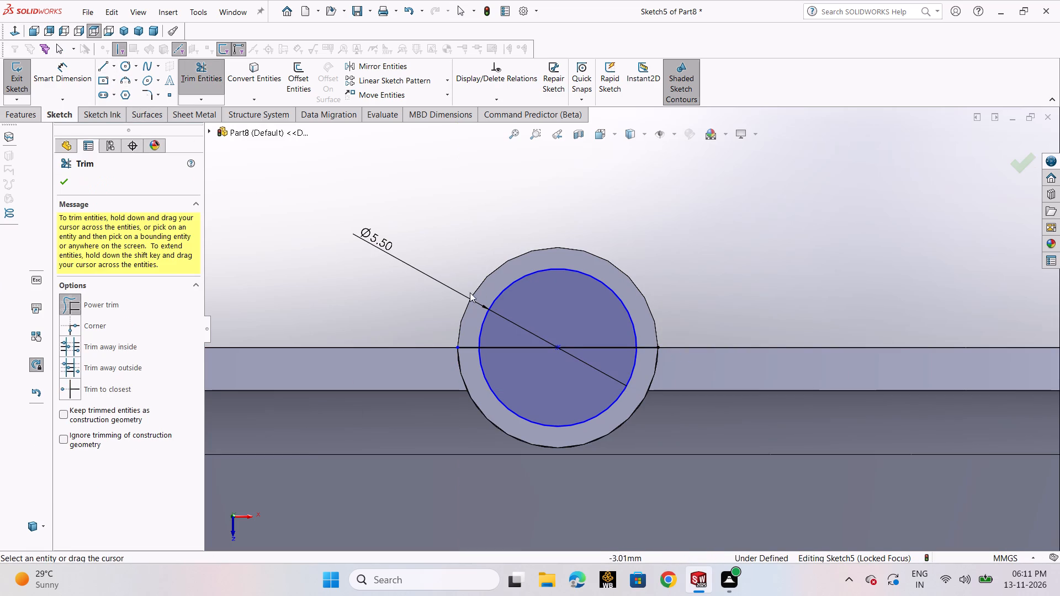
drag(465, 276, 549, 320)
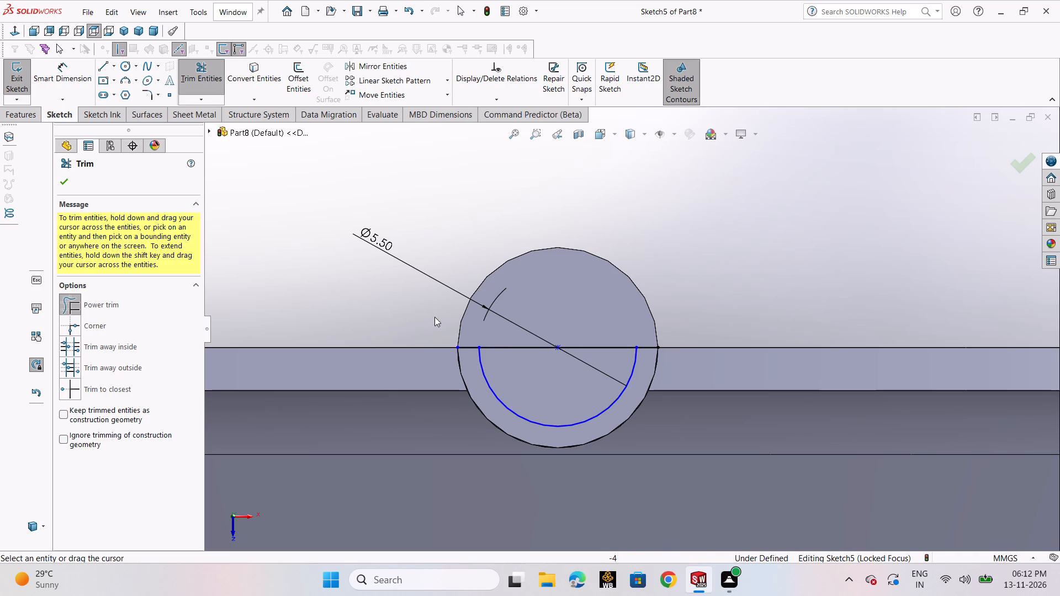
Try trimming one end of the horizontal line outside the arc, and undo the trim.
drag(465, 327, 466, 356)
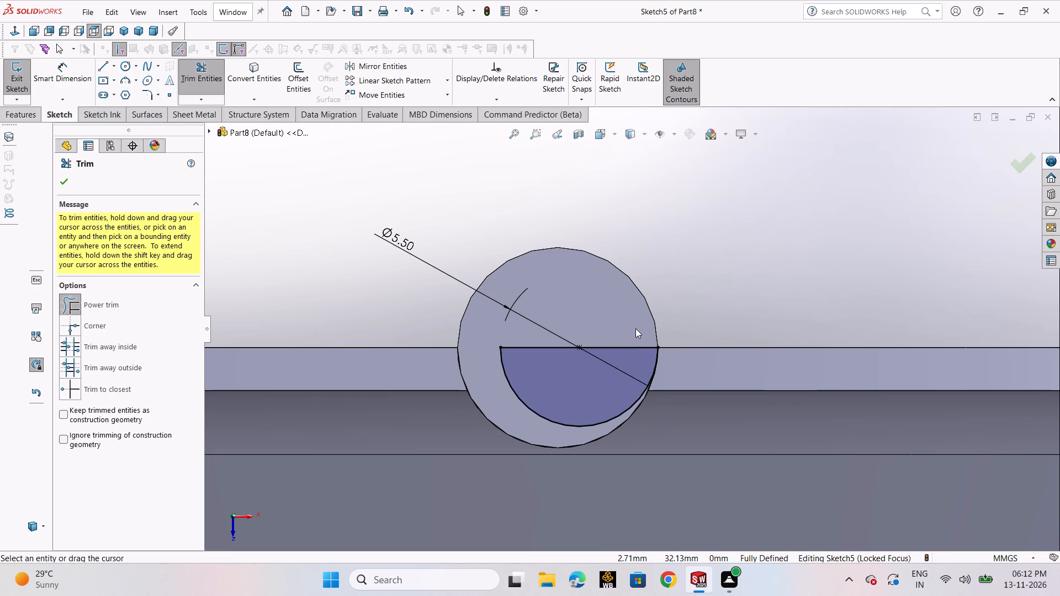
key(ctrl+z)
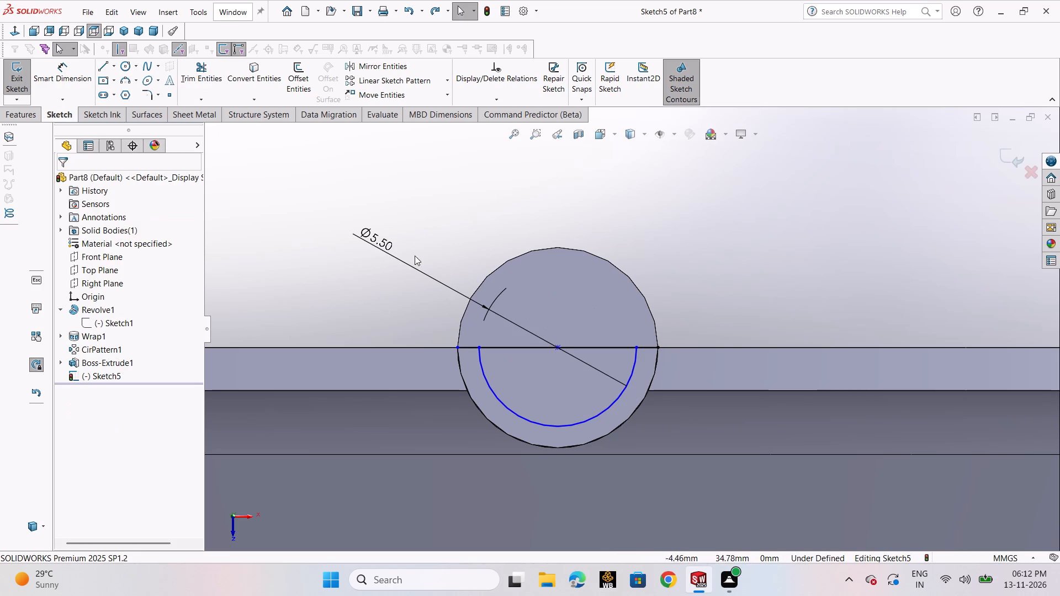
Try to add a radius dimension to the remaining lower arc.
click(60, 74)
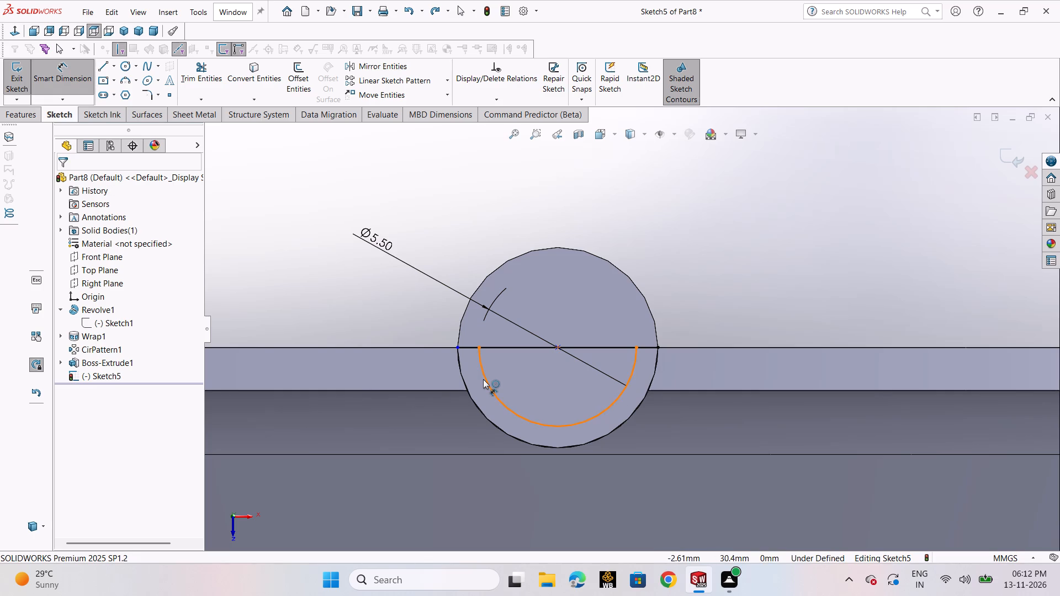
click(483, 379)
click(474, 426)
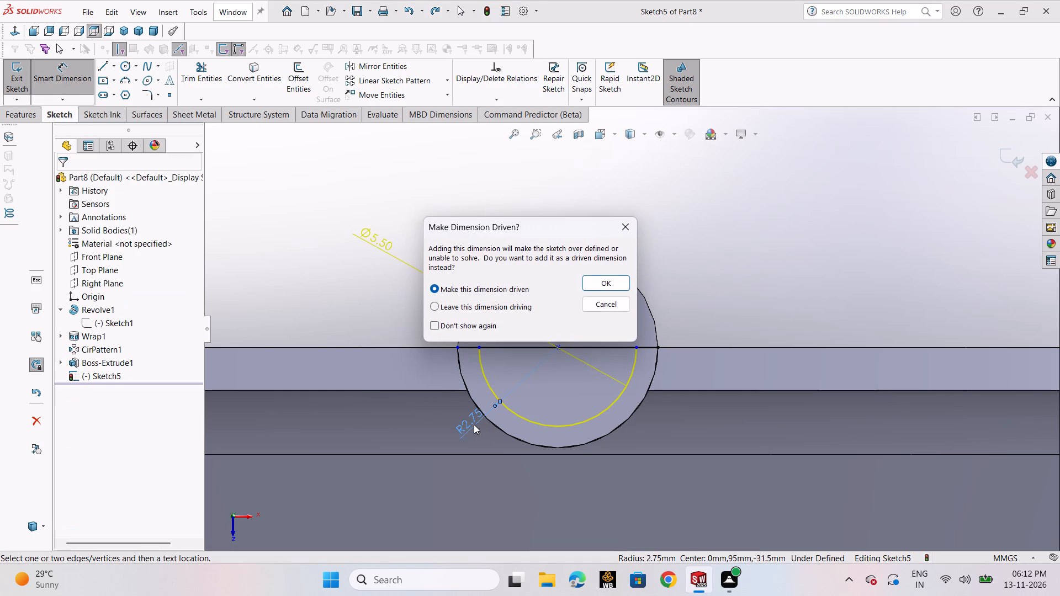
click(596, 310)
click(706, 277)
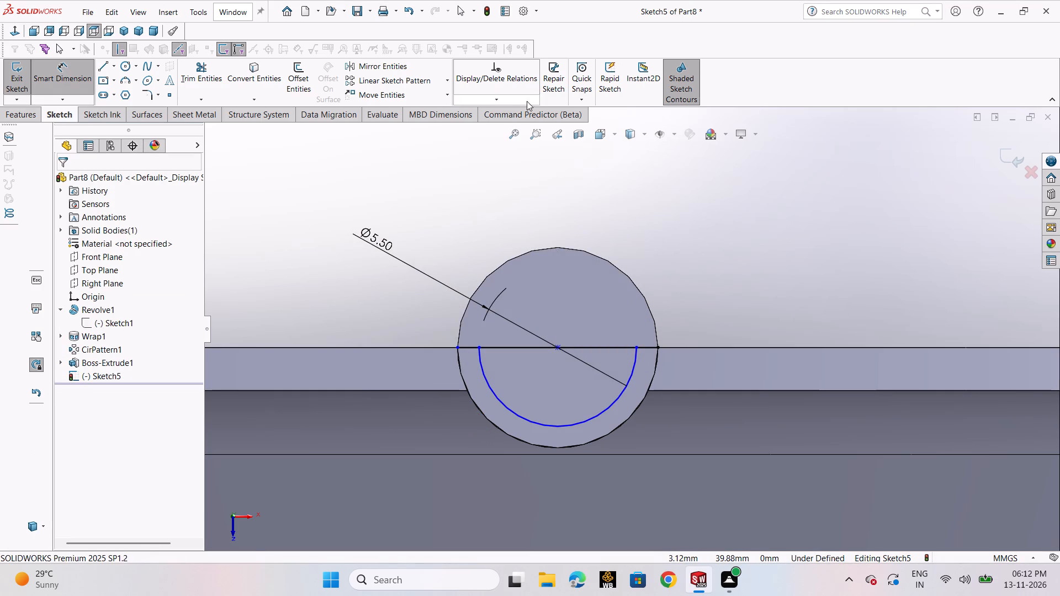
Add a concentric relation between the lower arc and the cylinder's outer circular edge.
click(506, 101)
click(516, 126)
click(552, 423)
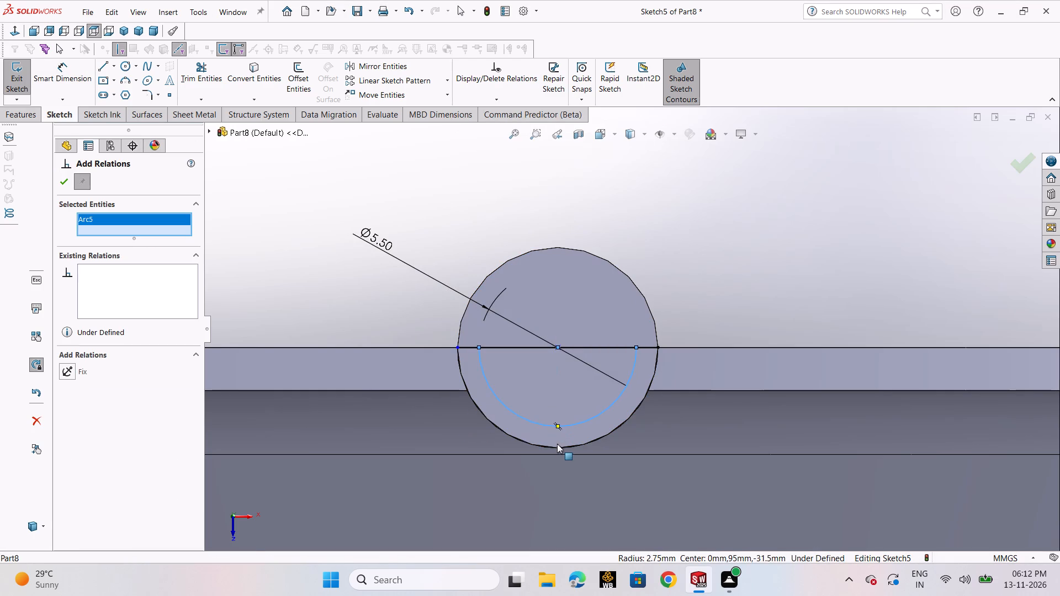
click(558, 448)
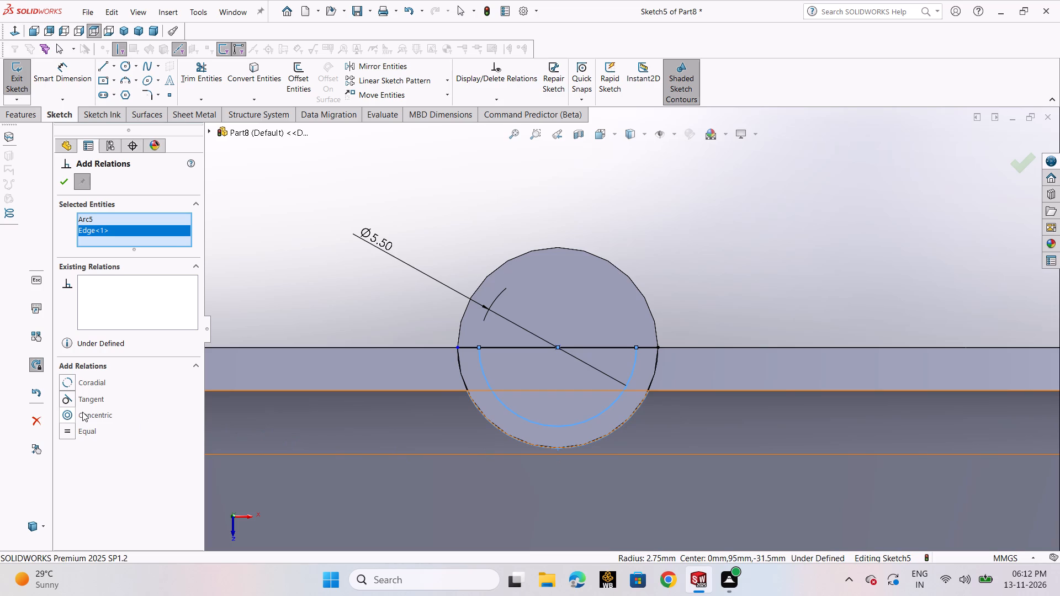
click(82, 412)
click(68, 183)
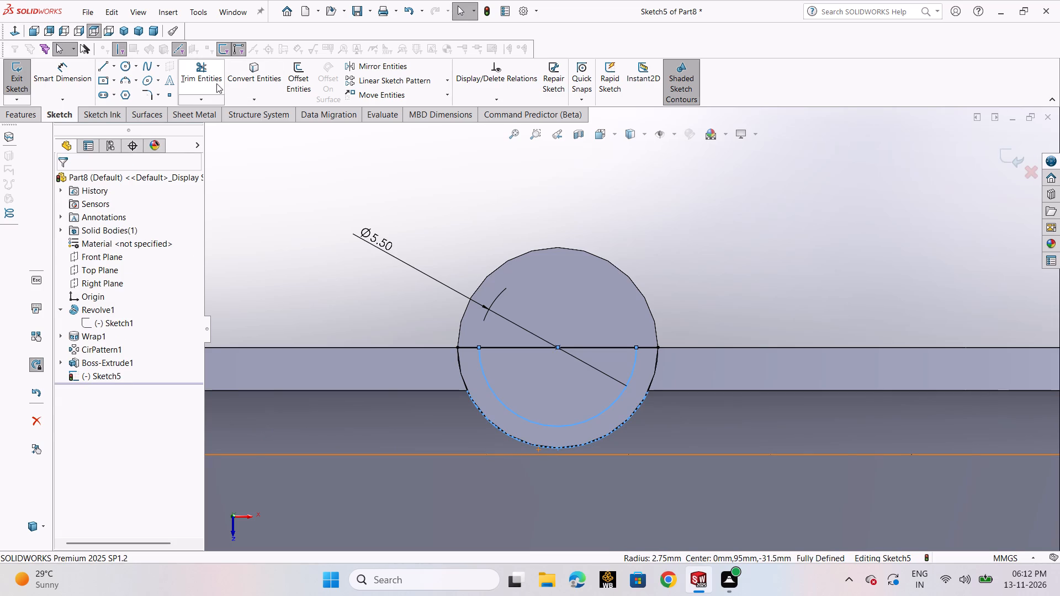
Trim both ends of the horizontal line back to the arc, leaving a closed half-circle profile.
click(215, 83)
drag(467, 335, 470, 361)
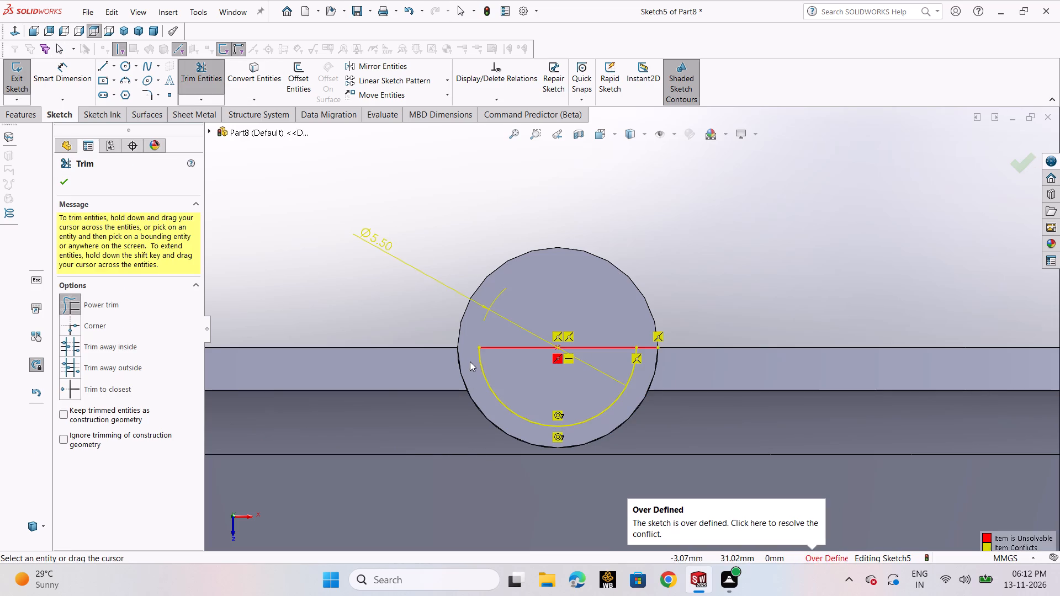
drag(643, 333, 646, 370)
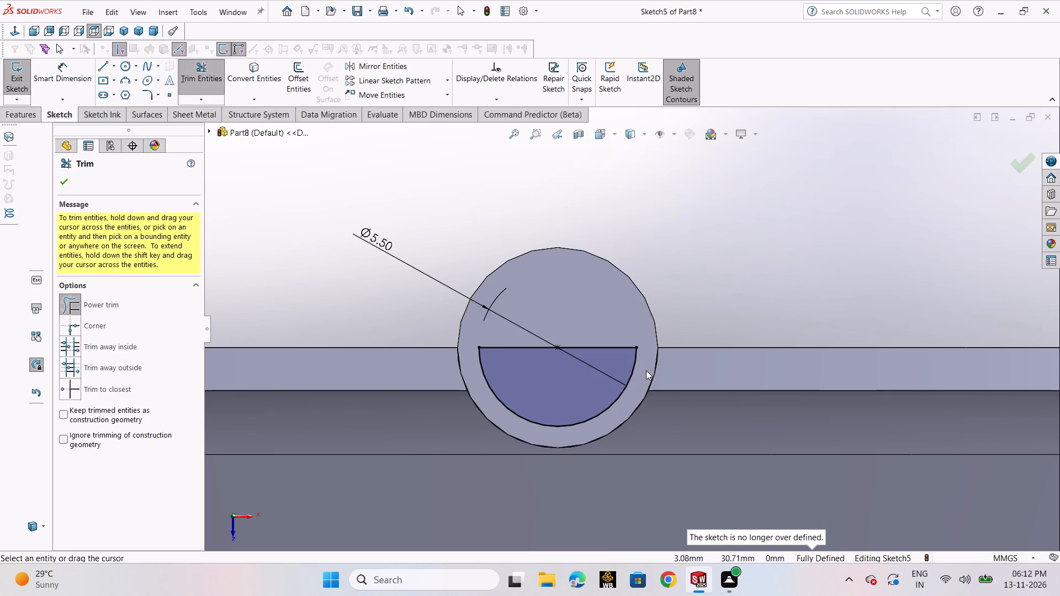
click(61, 183)
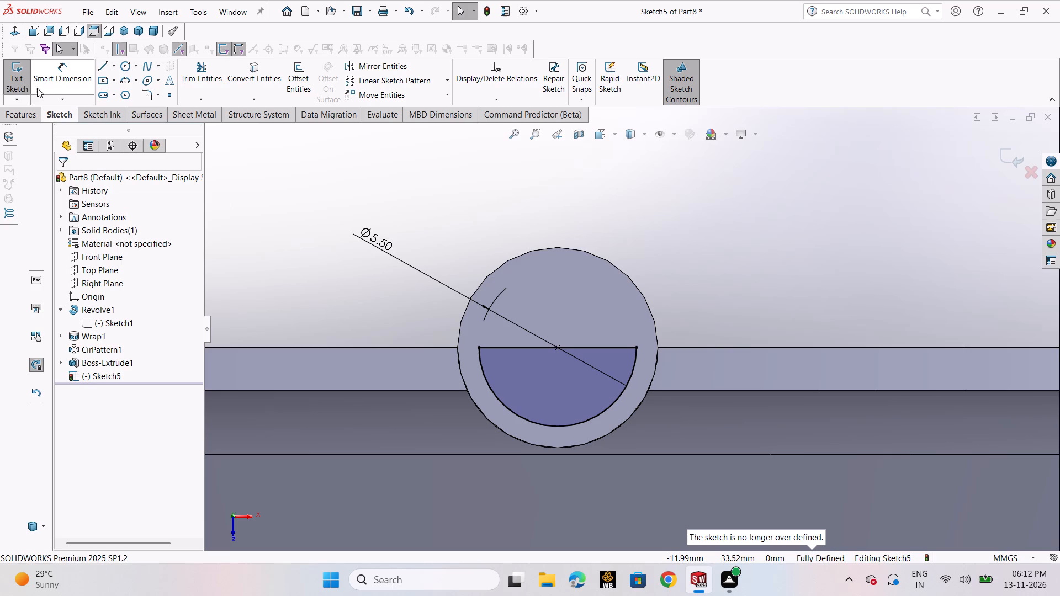
Cut-extrude the half-circle profile with the Through All - Both end condition.
click(23, 115)
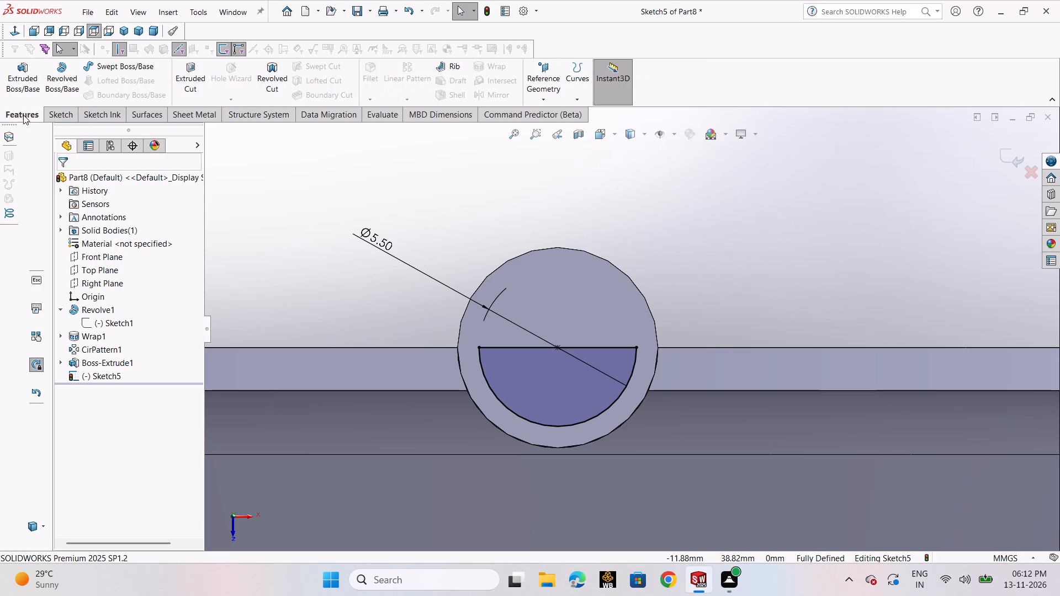
click(183, 78)
scroll(789, 257, up, 1)
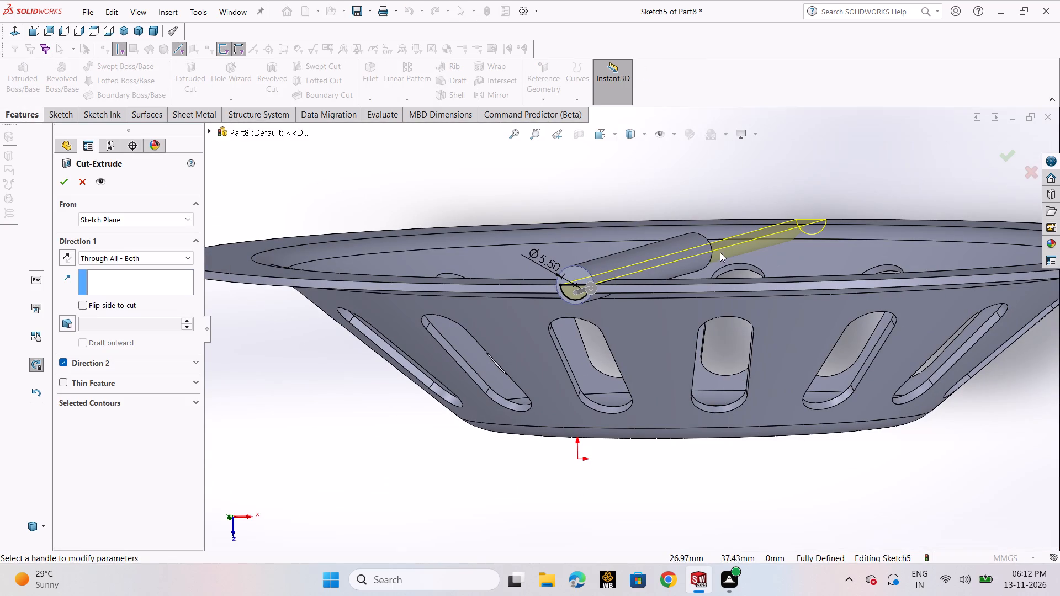
click(60, 182)
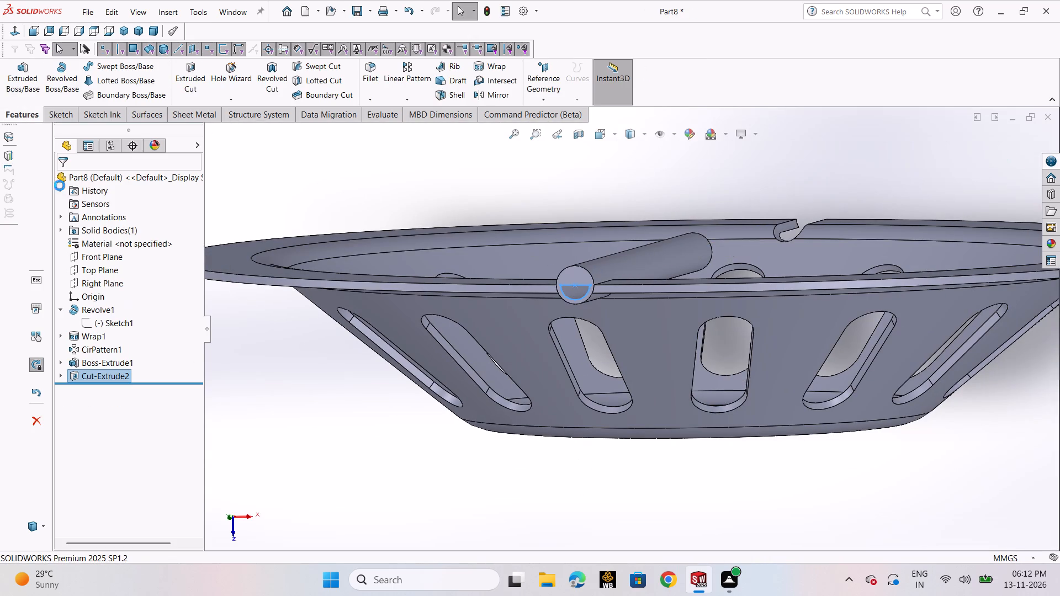
click(429, 440)
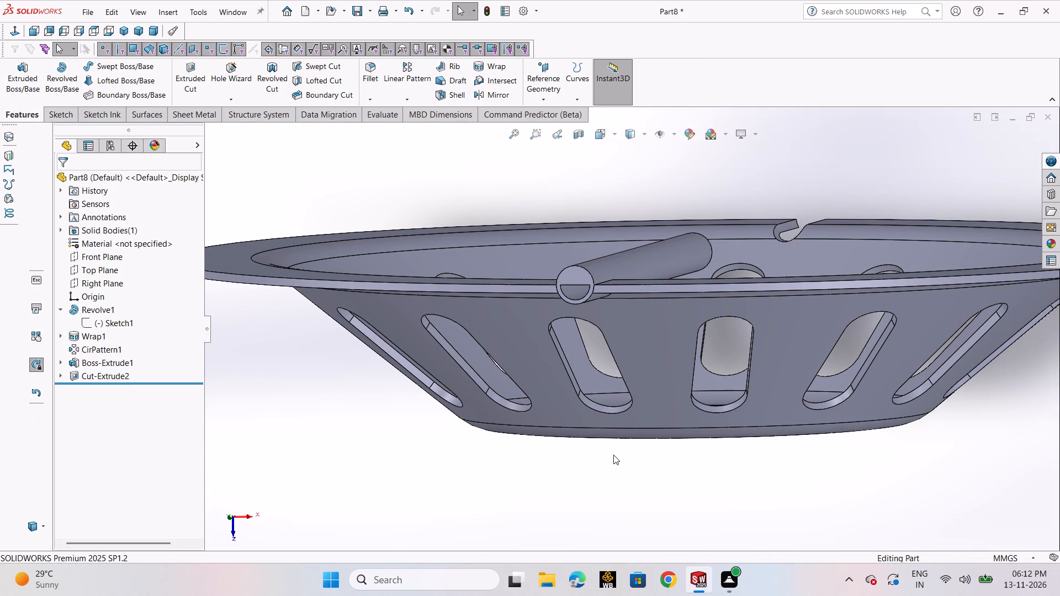
middle_click(613, 455)
Edit the half-circle cut so that Direction 1 is Blind with a depth of 10 mm.
click(116, 380)
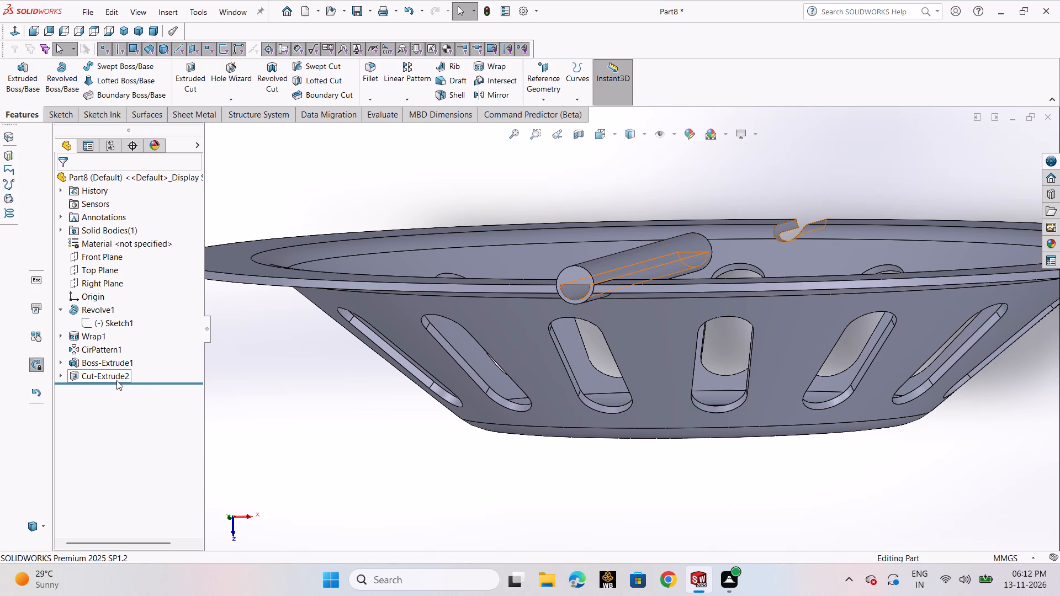
click(136, 337)
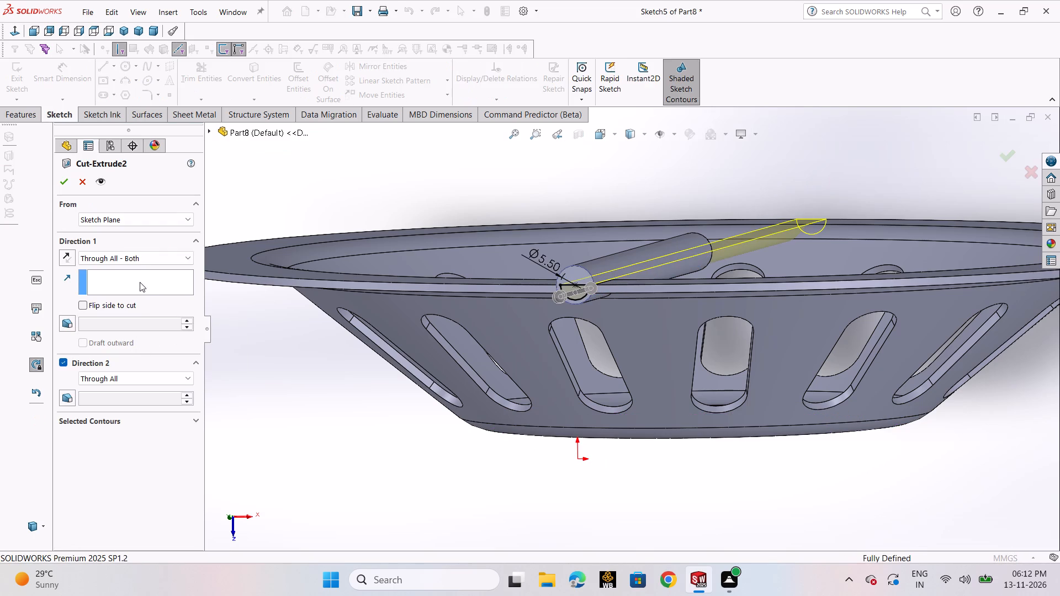
click(146, 263)
click(139, 273)
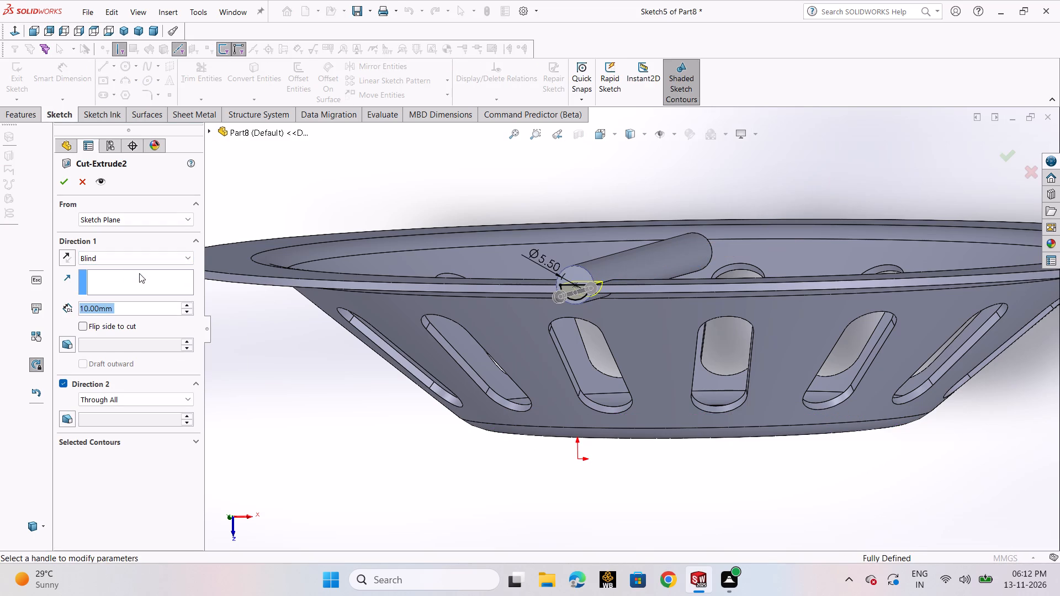
click(62, 184)
middle_click(688, 438)
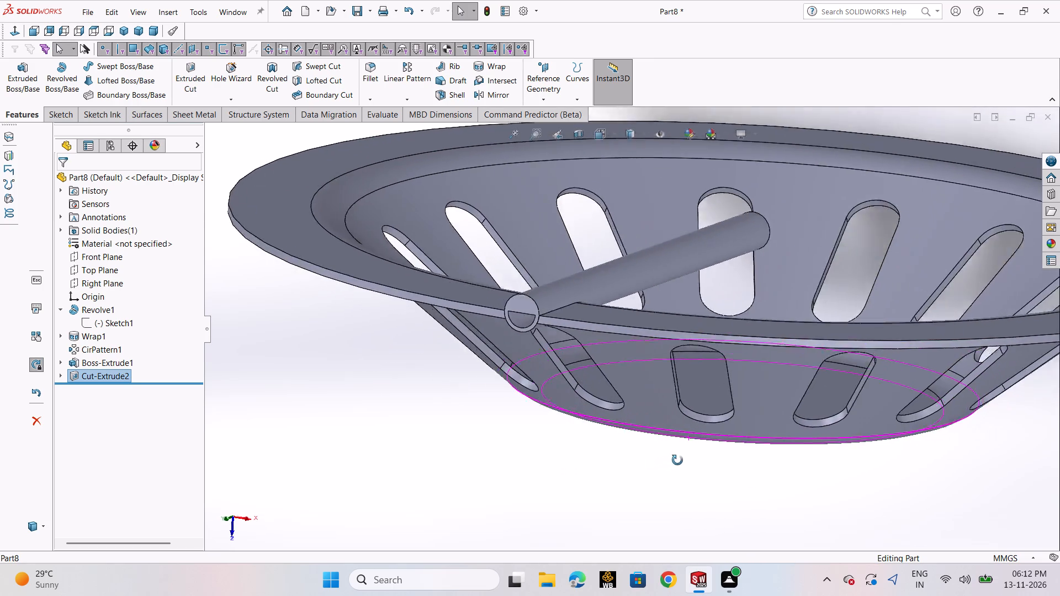
Set the half-circle cut's Direction 1 blind depth to 50 mm.
click(119, 374)
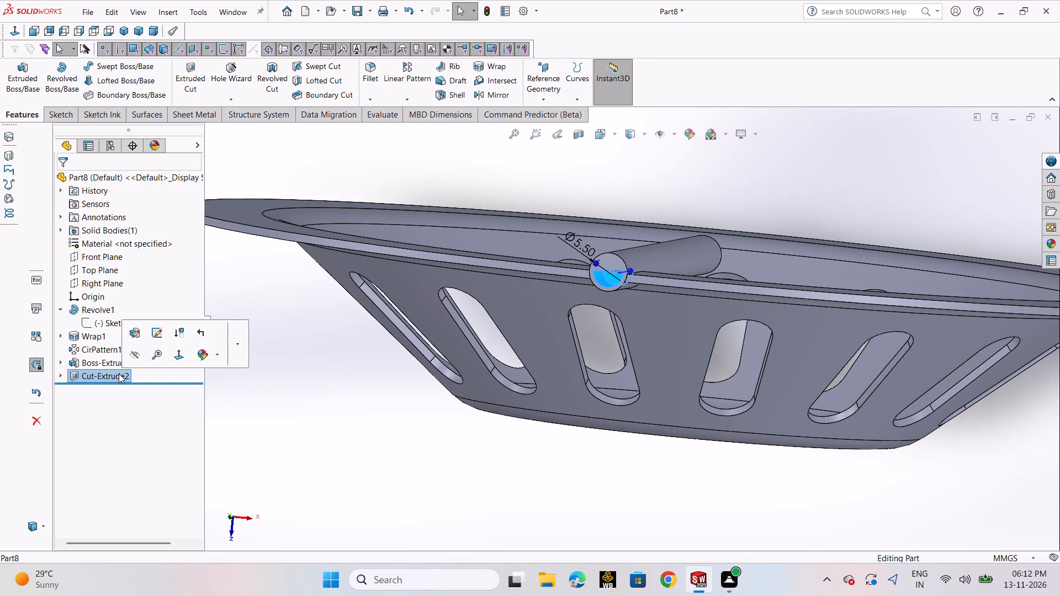
click(140, 339)
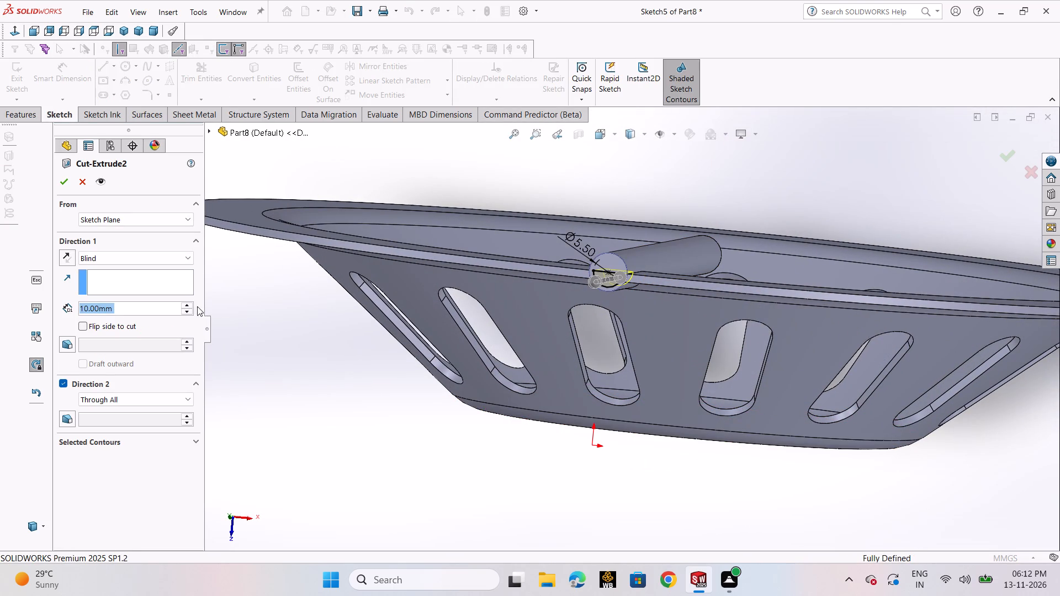
triple_click(188, 306)
click(188, 306)
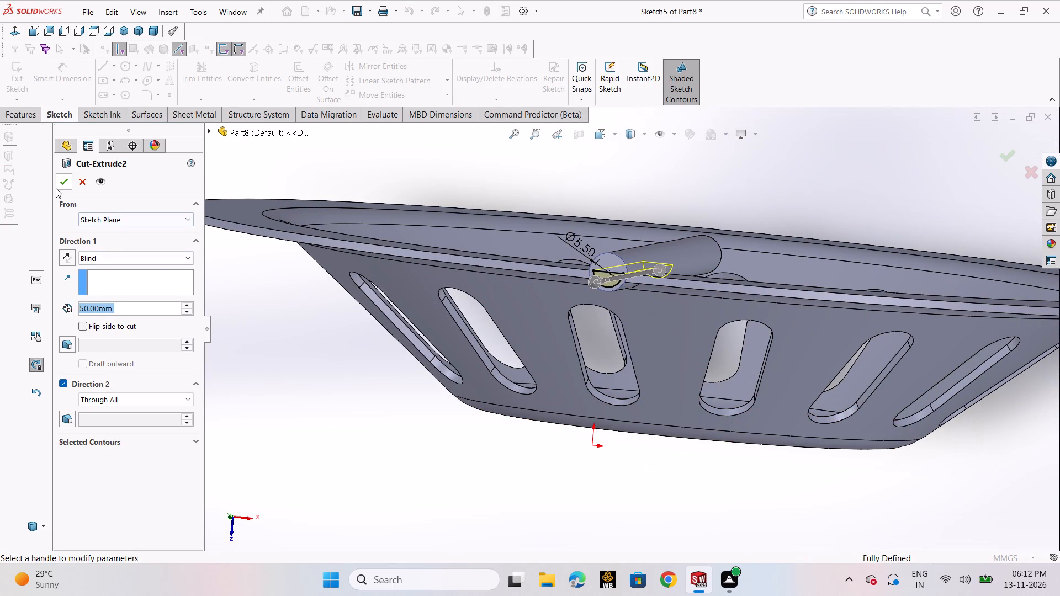
click(57, 187)
click(331, 425)
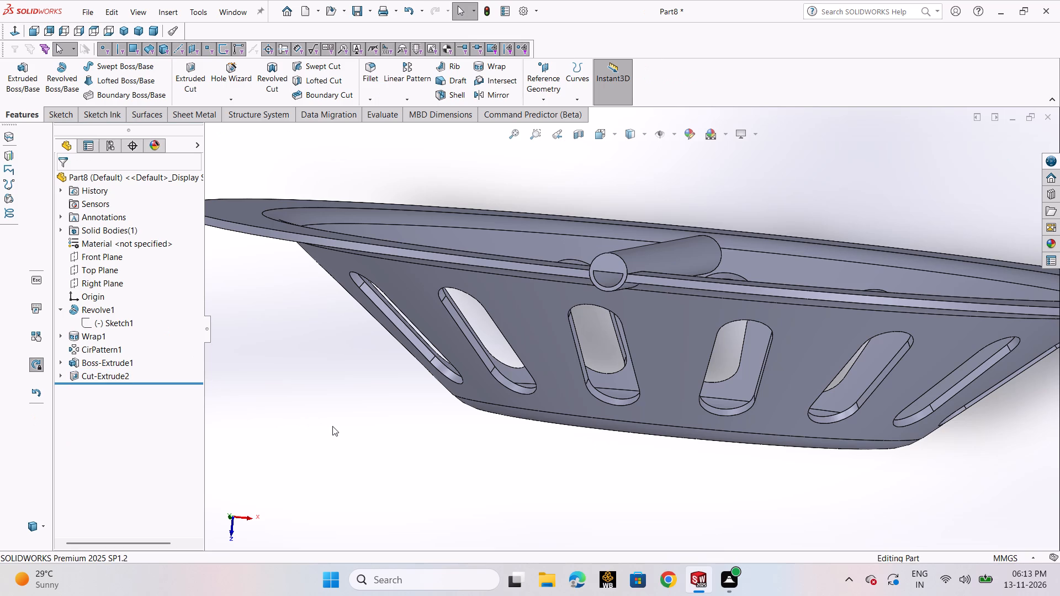
Start a sketch on the rim cylinder's outer end face and convert its circular edge into sketch geometry.
click(609, 264)
click(666, 231)
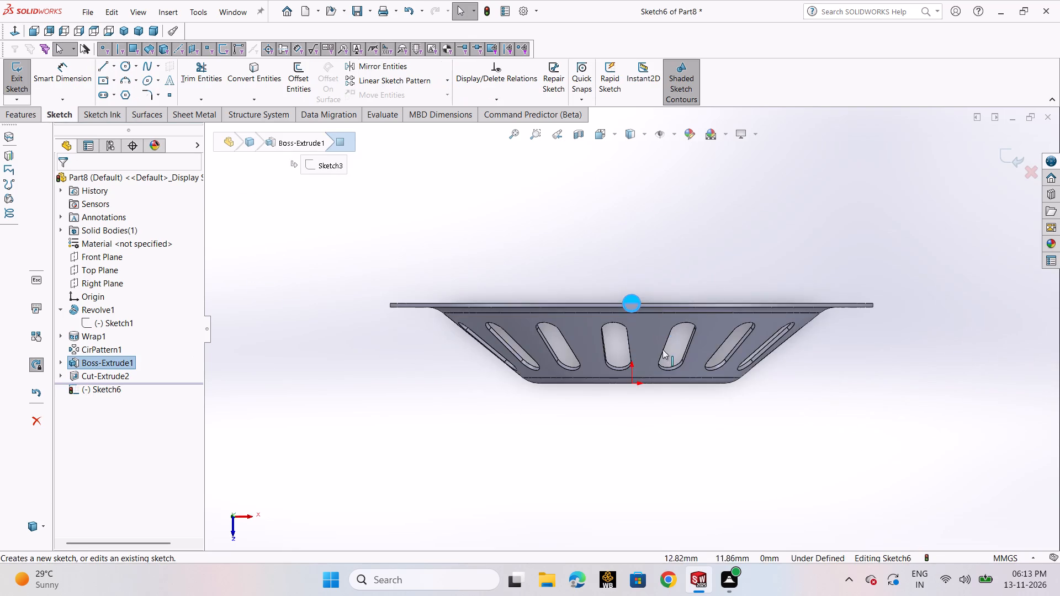
scroll(656, 313, down, 7)
click(623, 258)
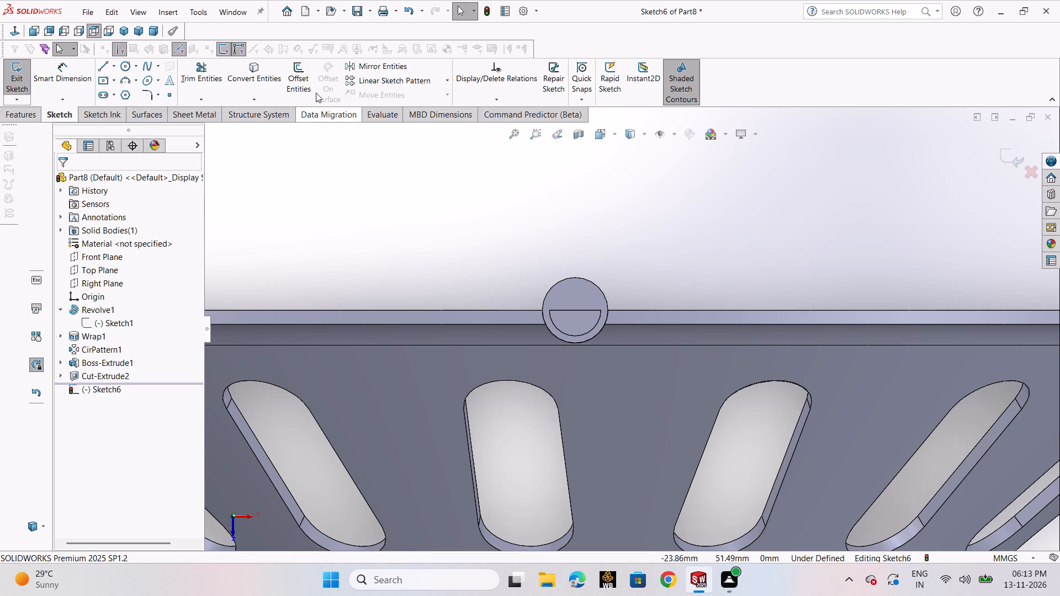
click(258, 85)
click(551, 289)
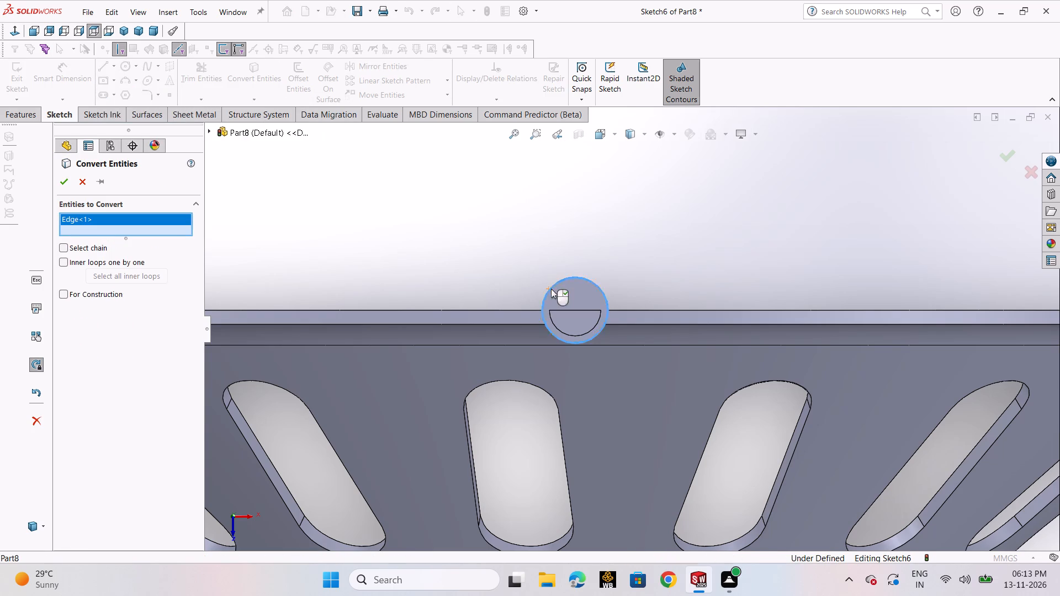
click(70, 186)
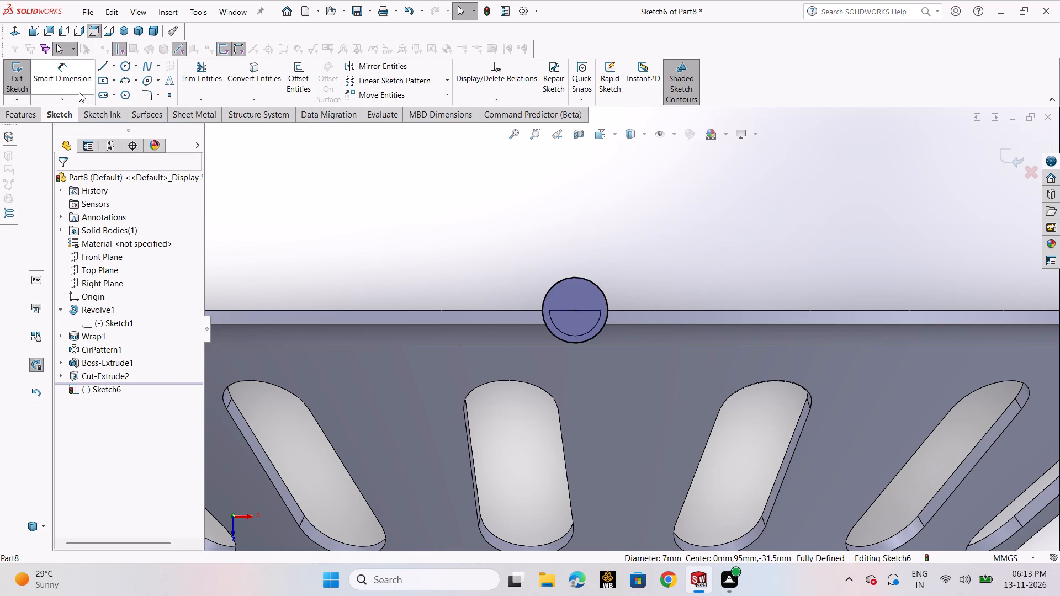
Draw a 7 mm horizontal centerline across the full diameter of the converted circle.
click(108, 65)
click(115, 91)
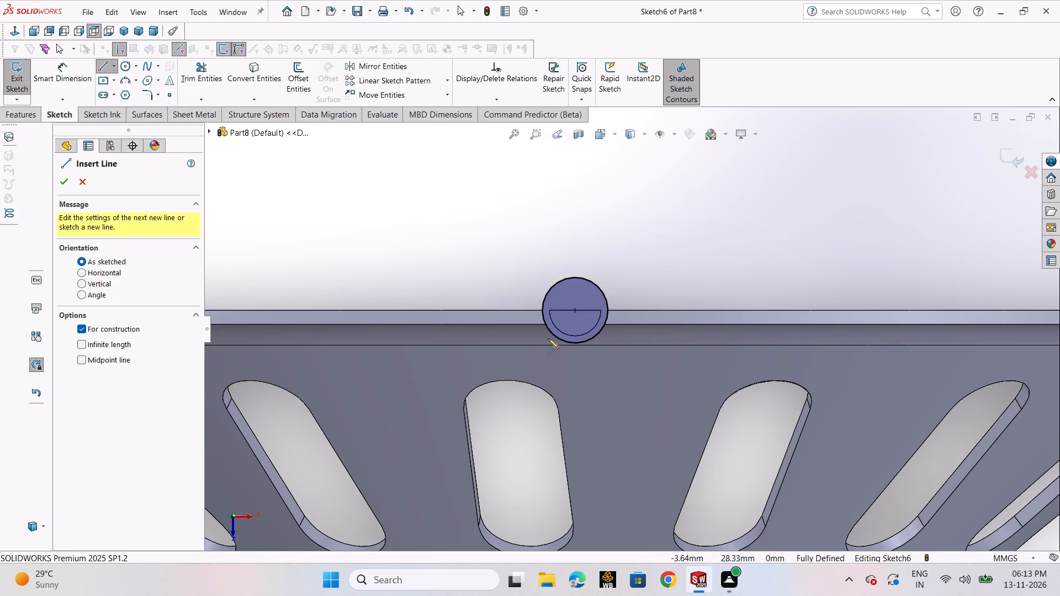
scroll(565, 323, down, 6)
click(537, 301)
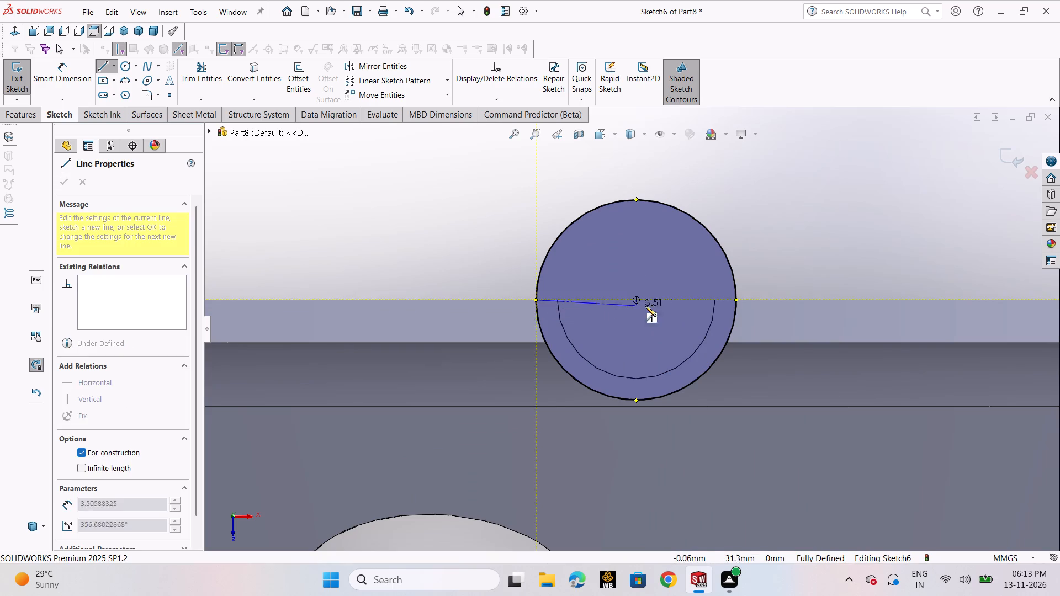
click(738, 301)
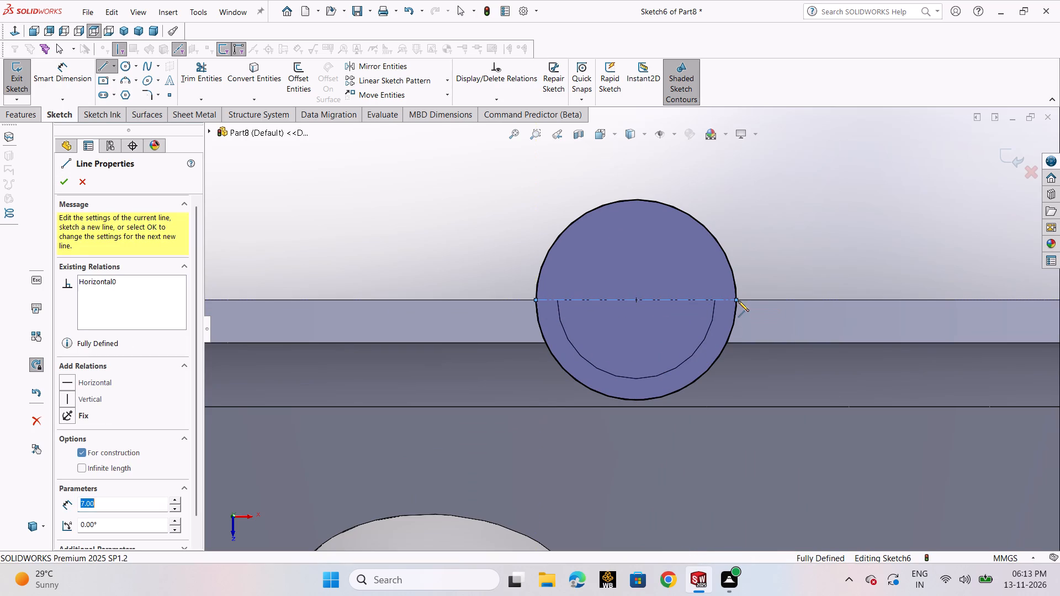
right_click(738, 301)
click(757, 306)
click(428, 241)
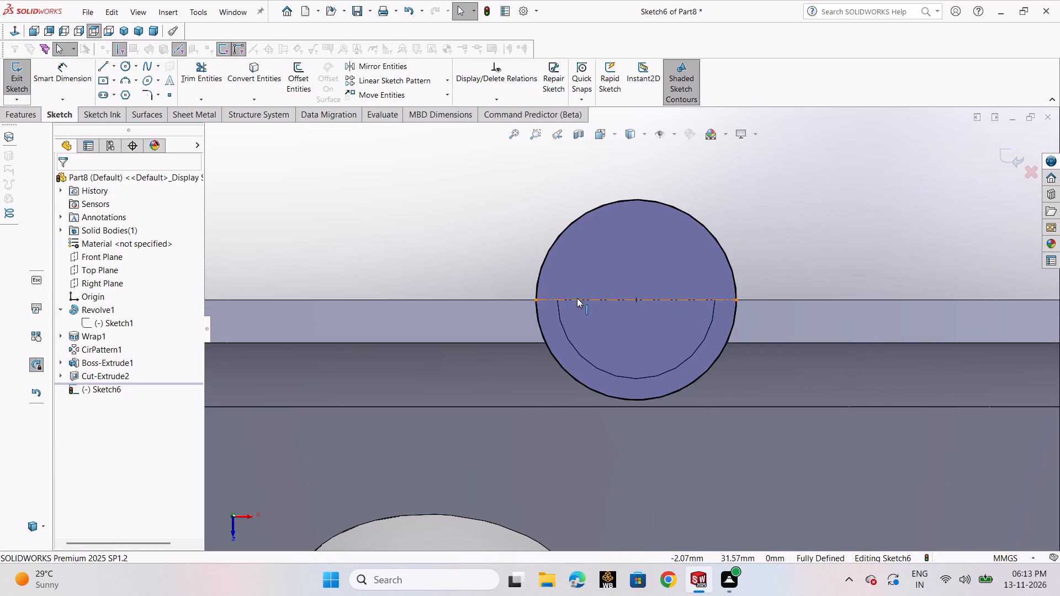
Make the centerline a solid line and trim away the circle's lower half, leaving a closed upper half-circle profile.
click(577, 298)
click(635, 262)
click(409, 242)
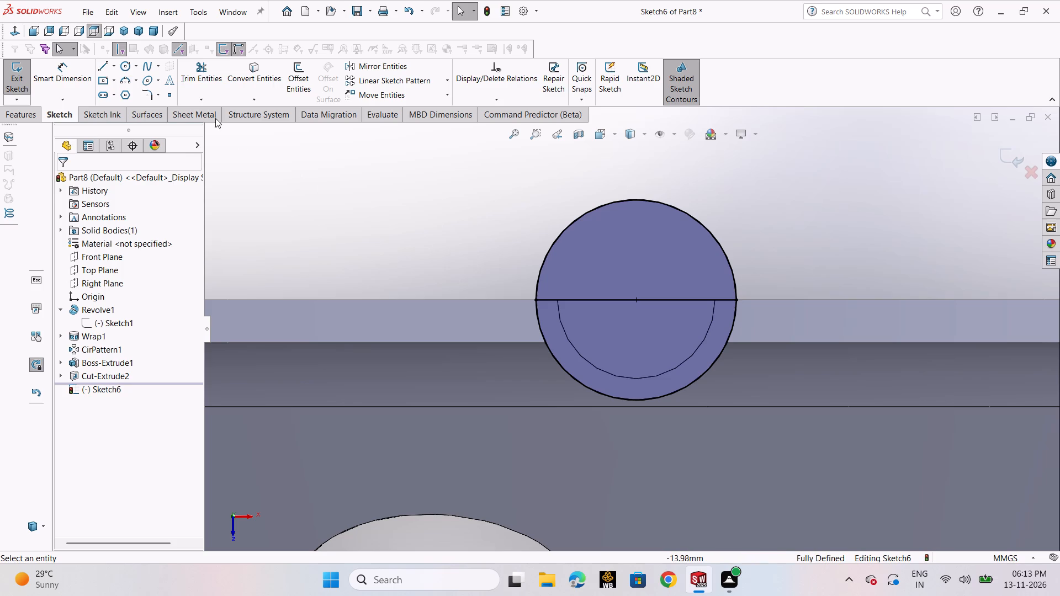
click(206, 77)
drag(542, 383, 587, 356)
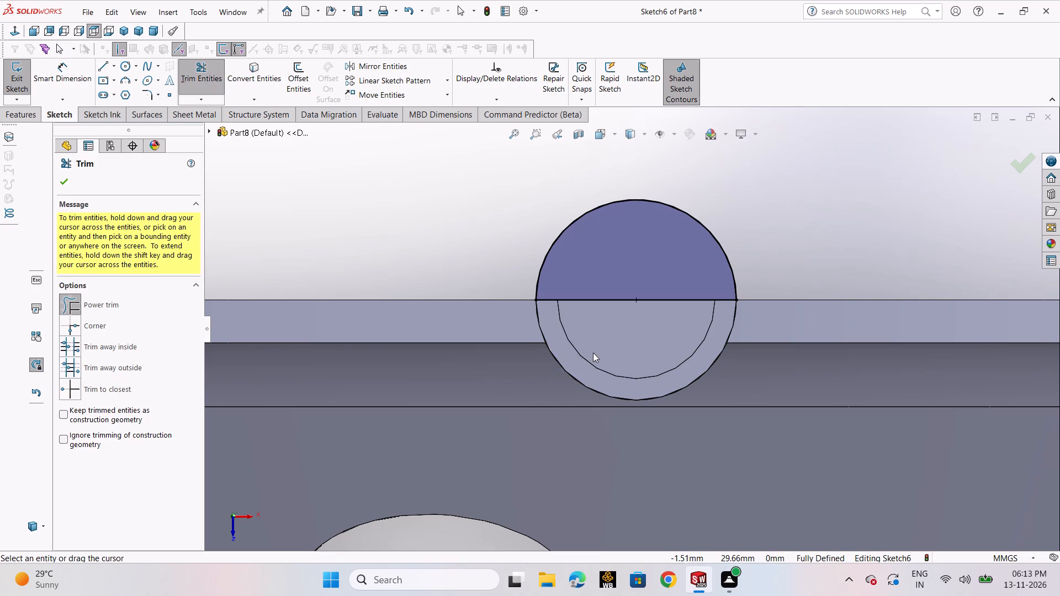
click(70, 179)
Cut-extrude the upper half-circle profile along the cylinder with Direction 1 set to Blind at 110 mm.
scroll(461, 307, up, 3)
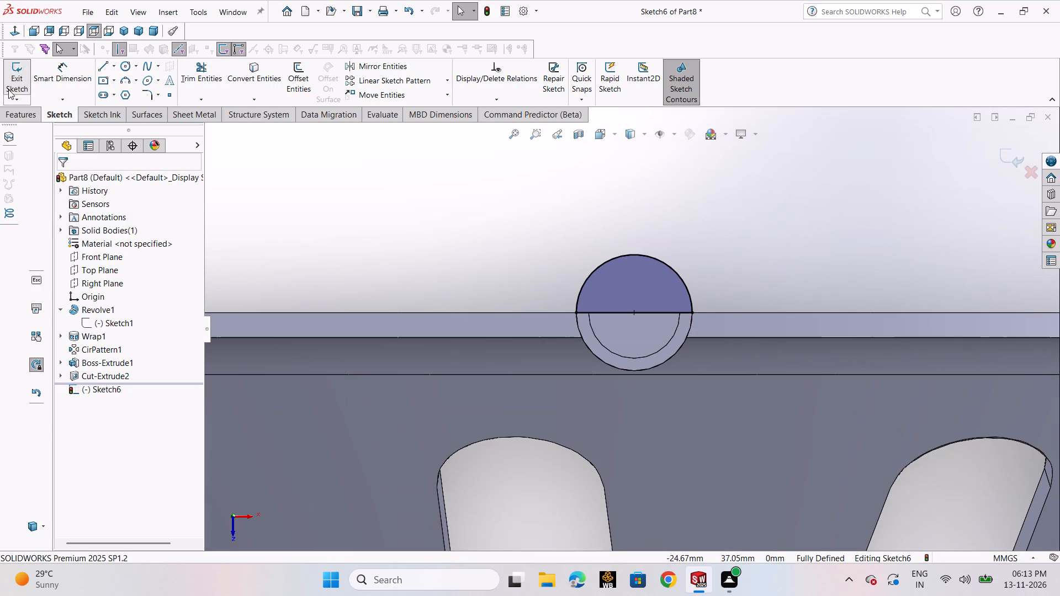
click(22, 118)
click(192, 94)
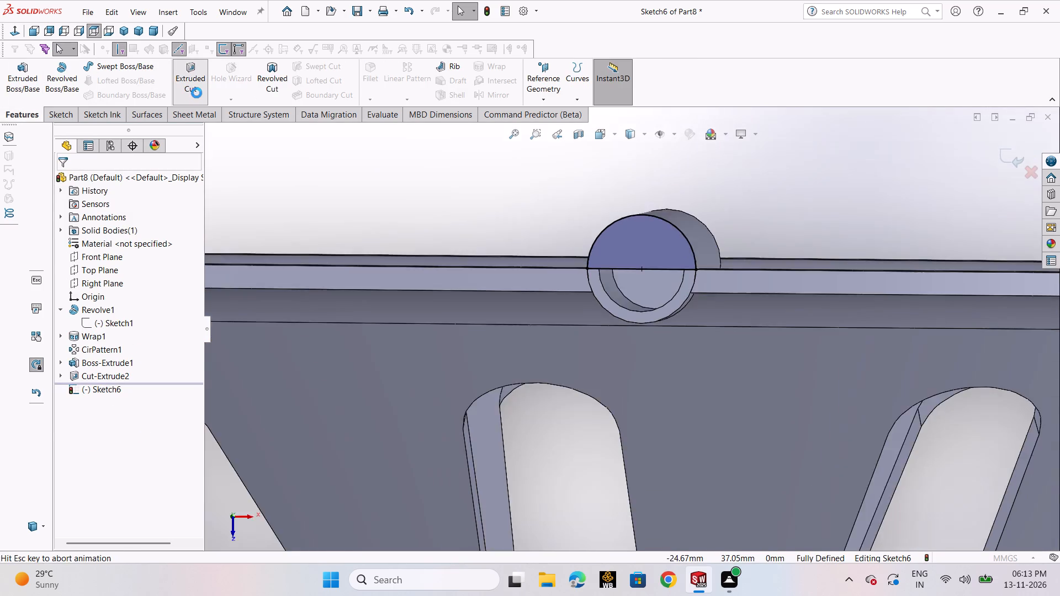
scroll(805, 238, up, 2)
middle_drag(807, 221, 694, 292)
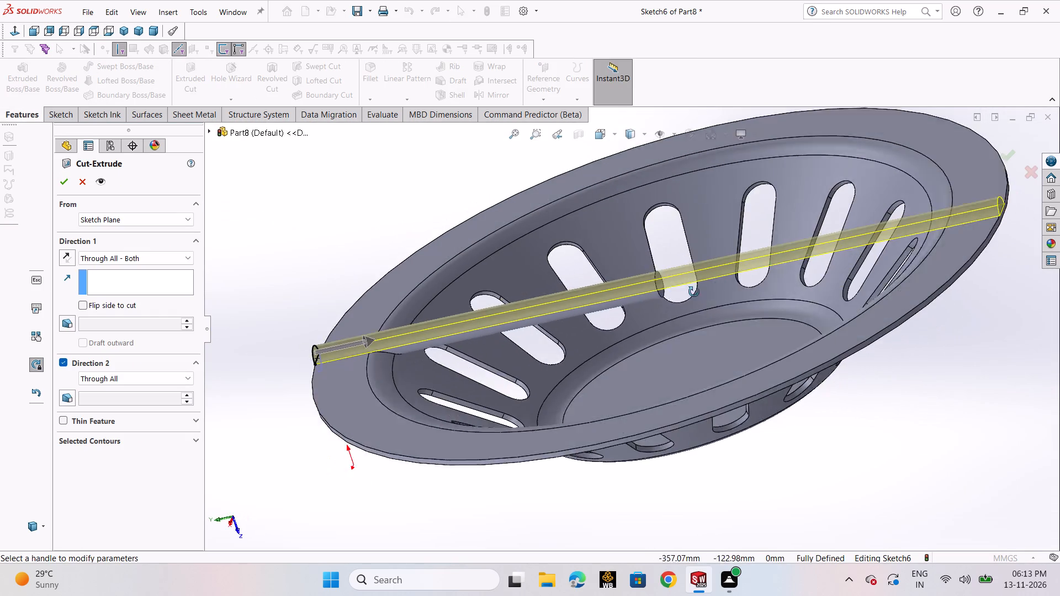
middle_drag(694, 292, 687, 305)
click(182, 260)
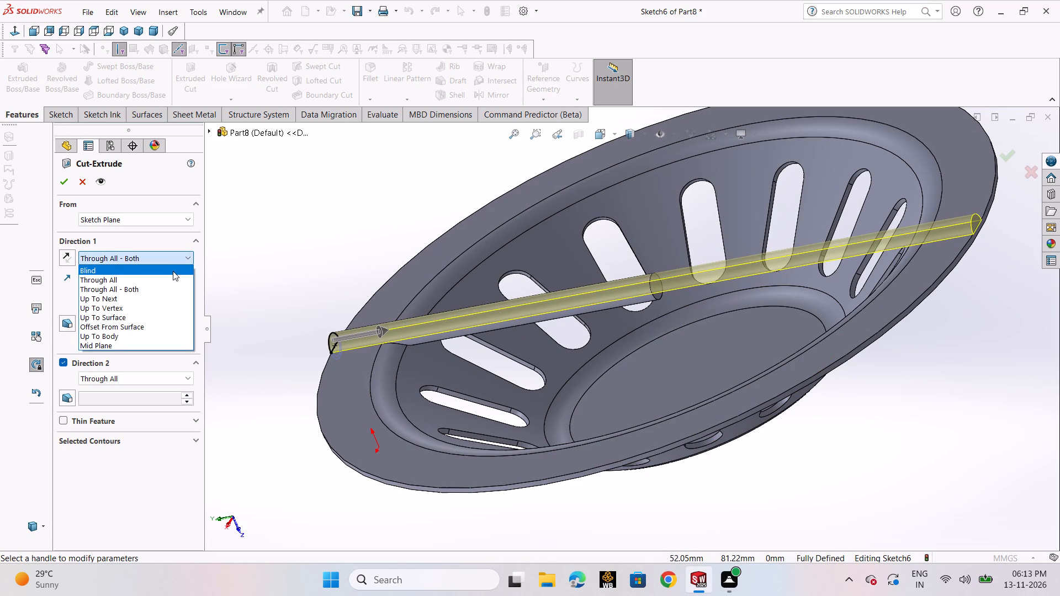
click(173, 271)
double_click(189, 302)
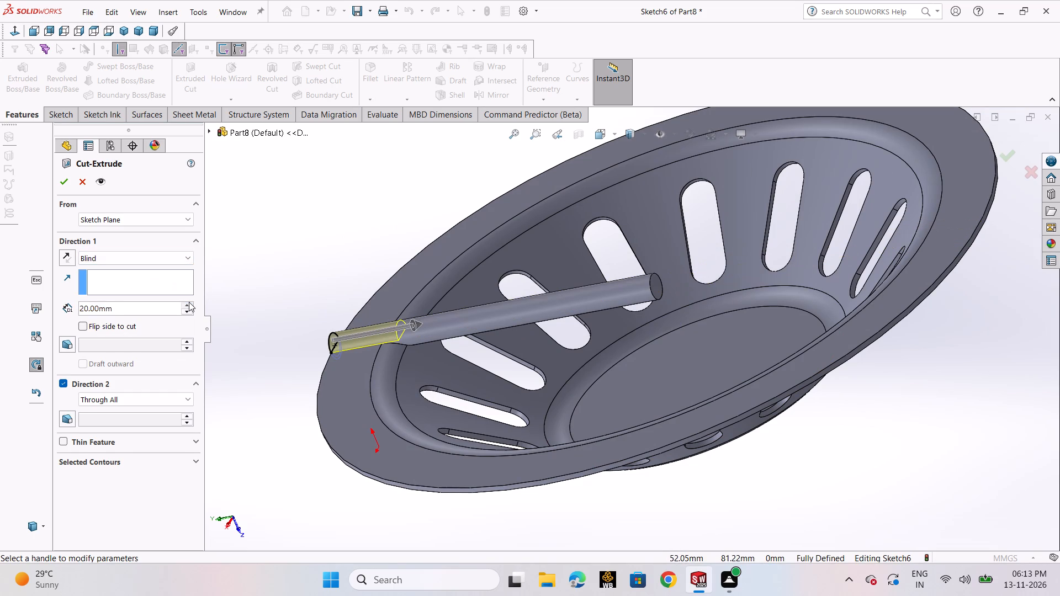
triple_click(189, 302)
triple_click(189, 302)
click(189, 302)
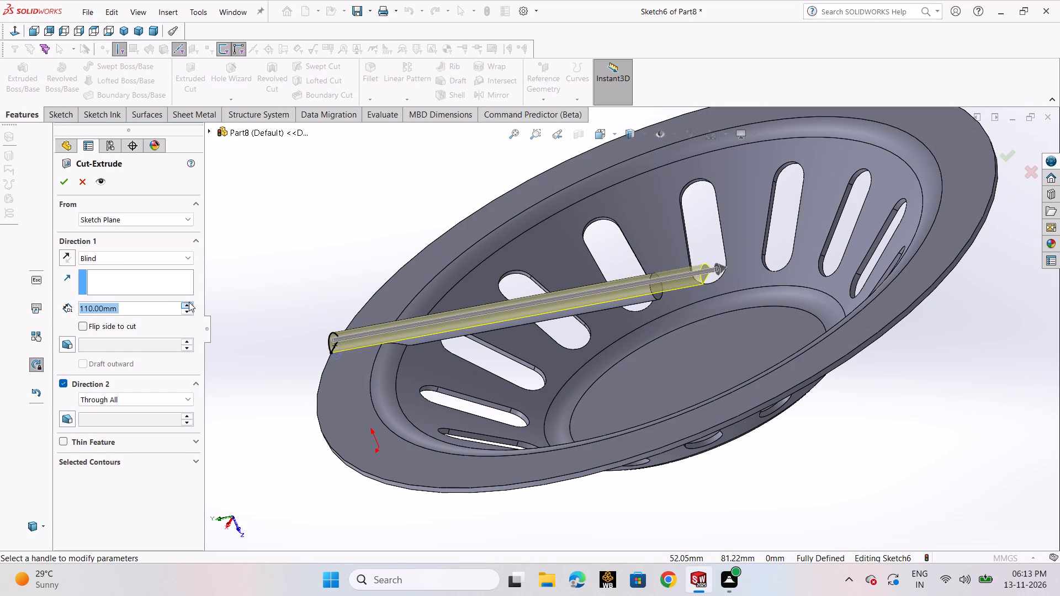
click(66, 180)
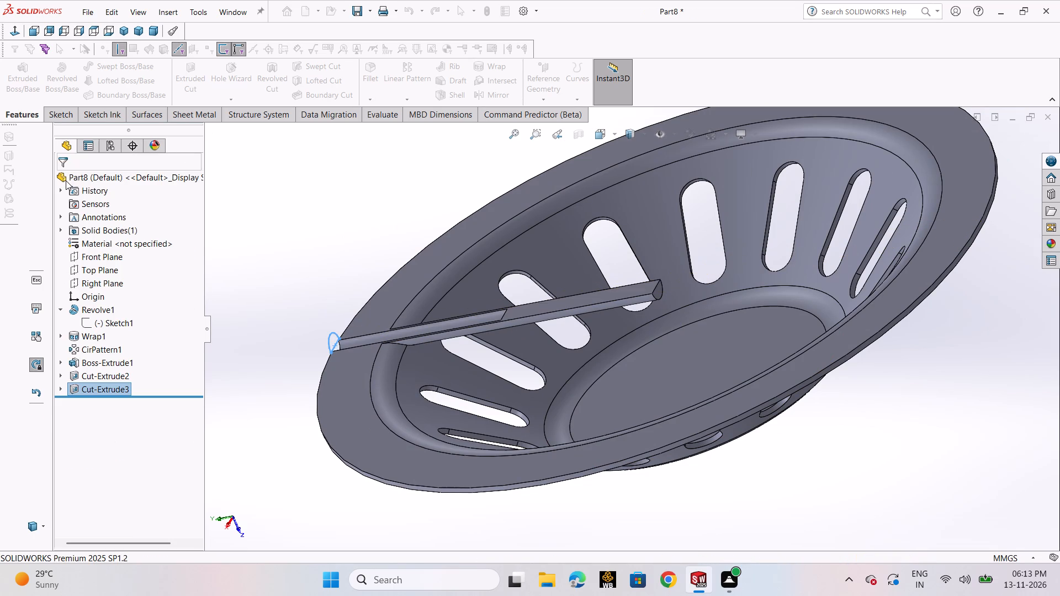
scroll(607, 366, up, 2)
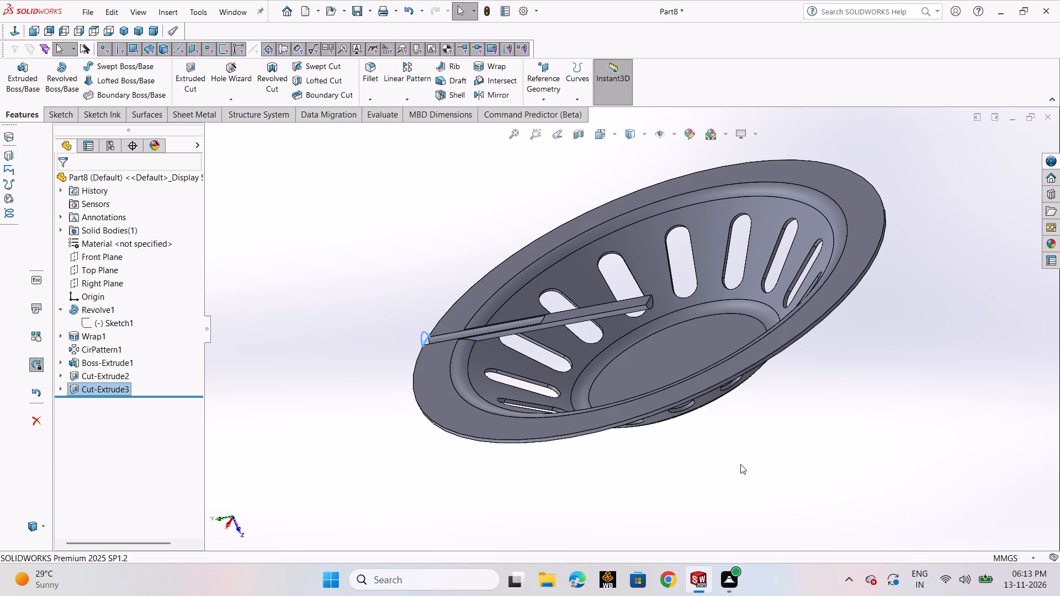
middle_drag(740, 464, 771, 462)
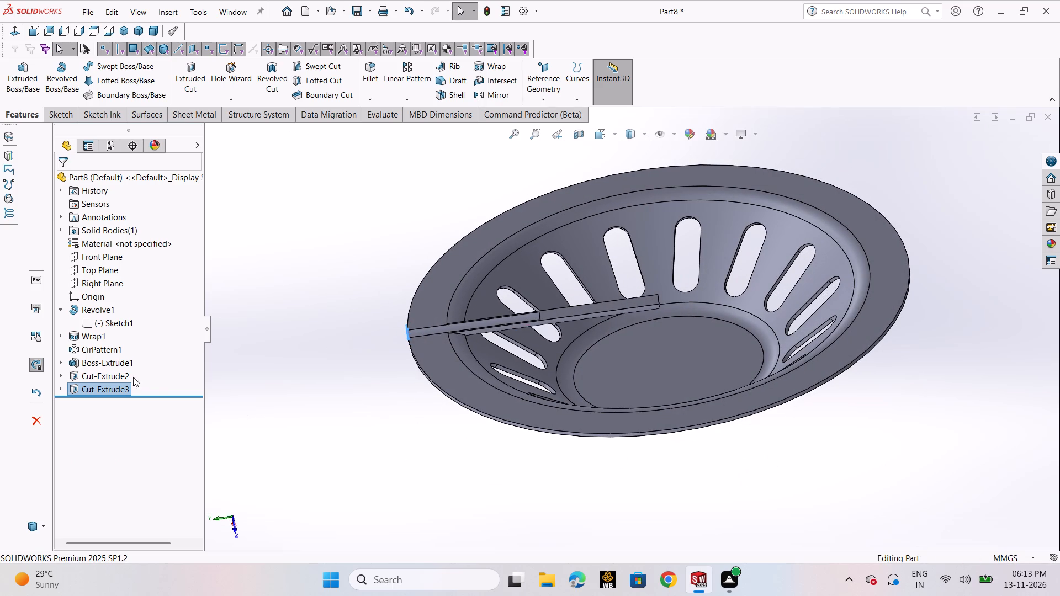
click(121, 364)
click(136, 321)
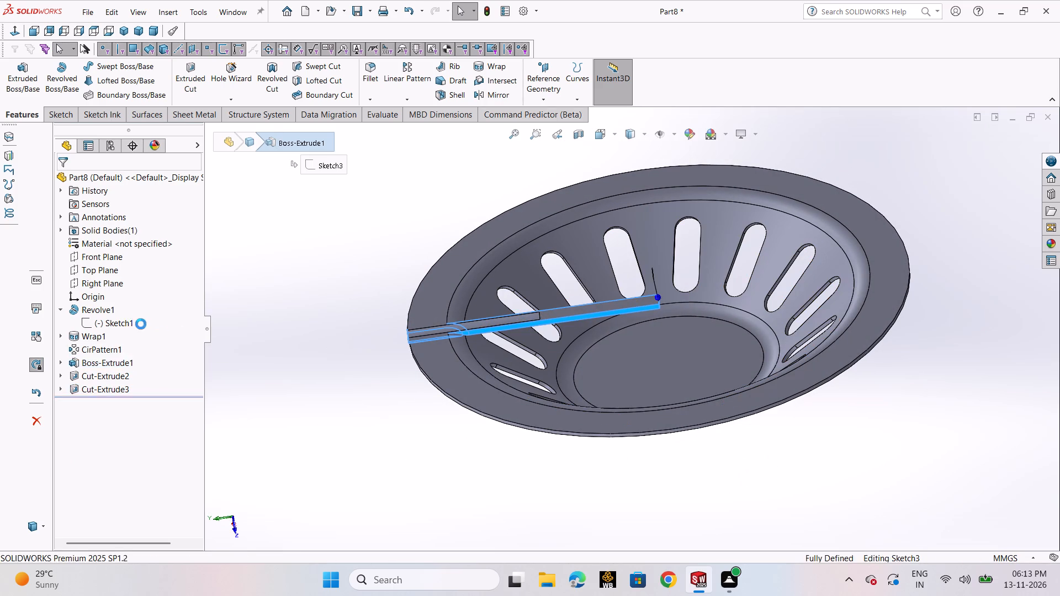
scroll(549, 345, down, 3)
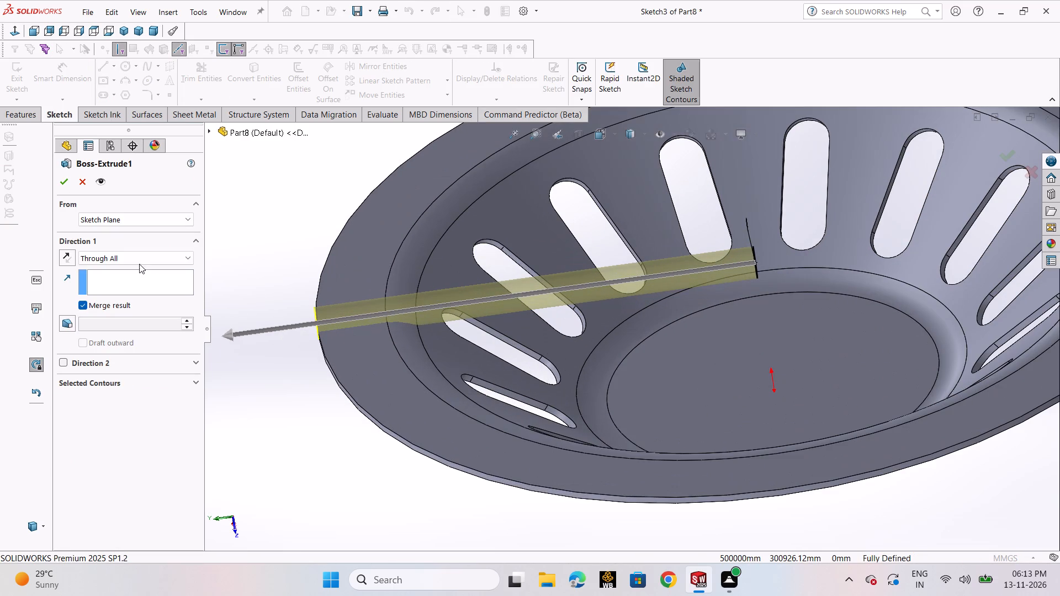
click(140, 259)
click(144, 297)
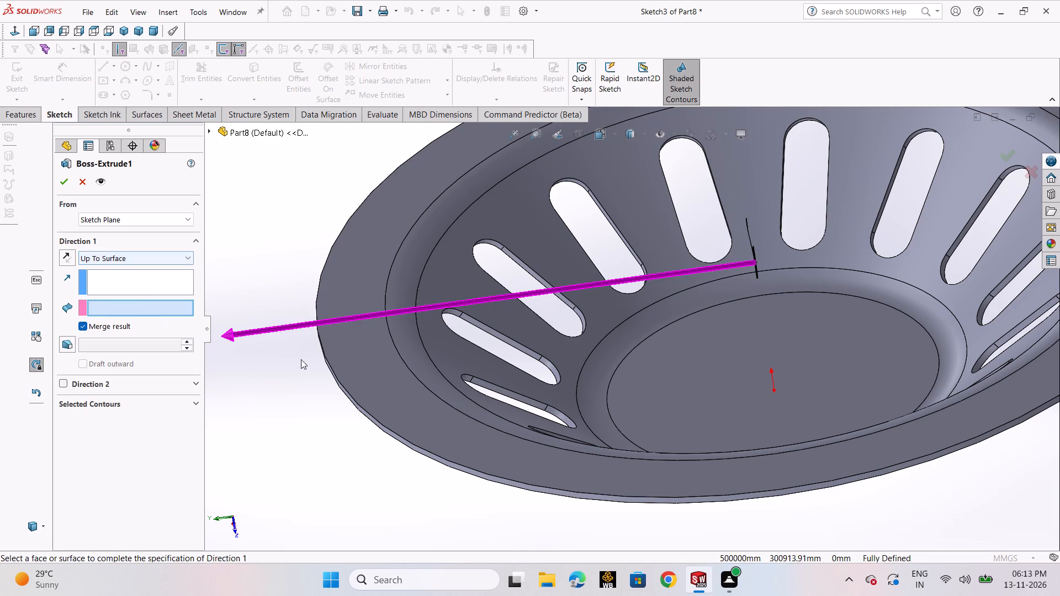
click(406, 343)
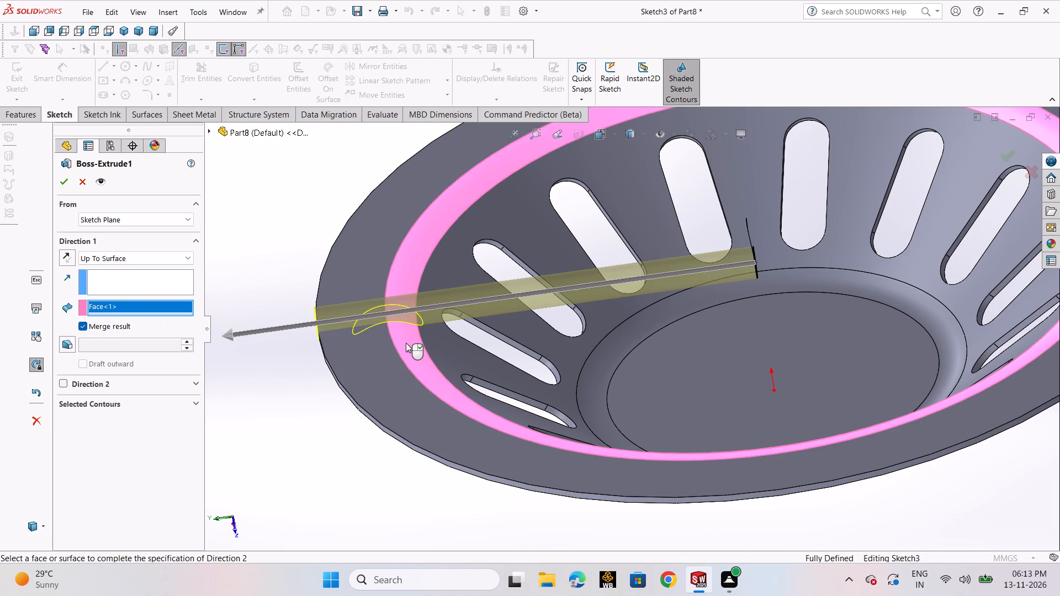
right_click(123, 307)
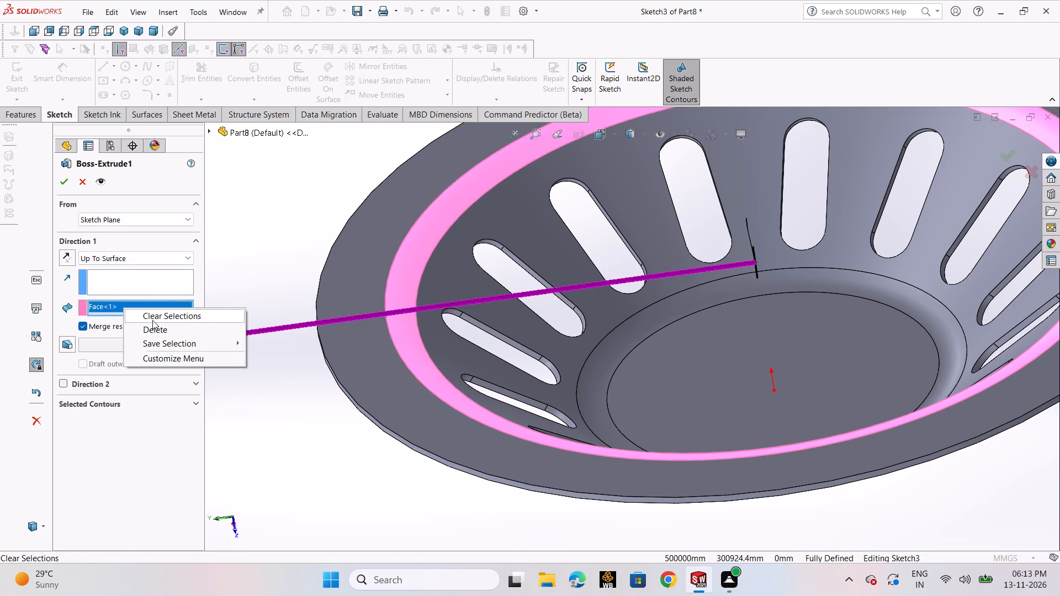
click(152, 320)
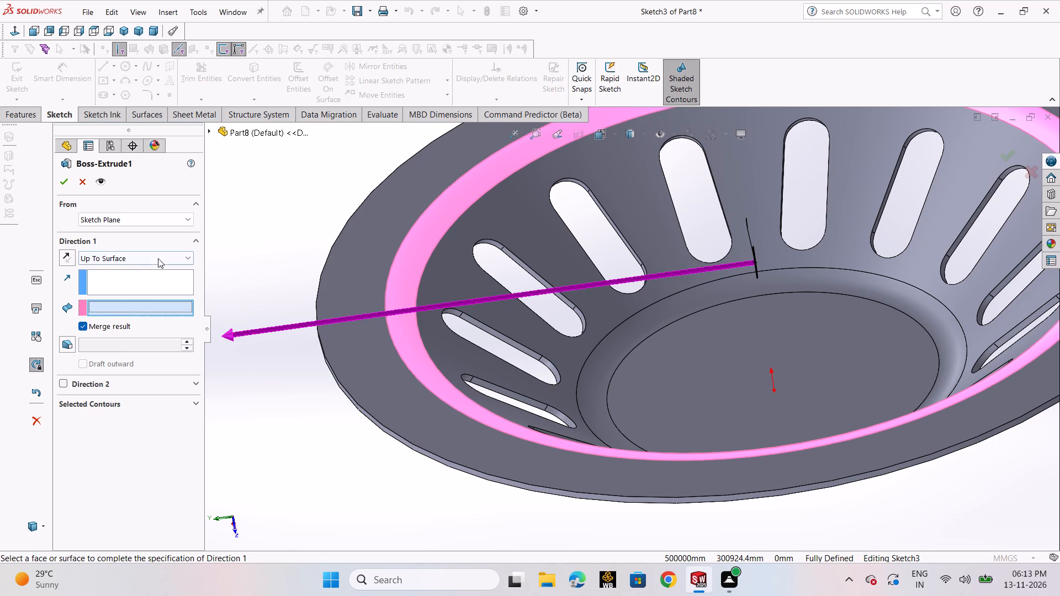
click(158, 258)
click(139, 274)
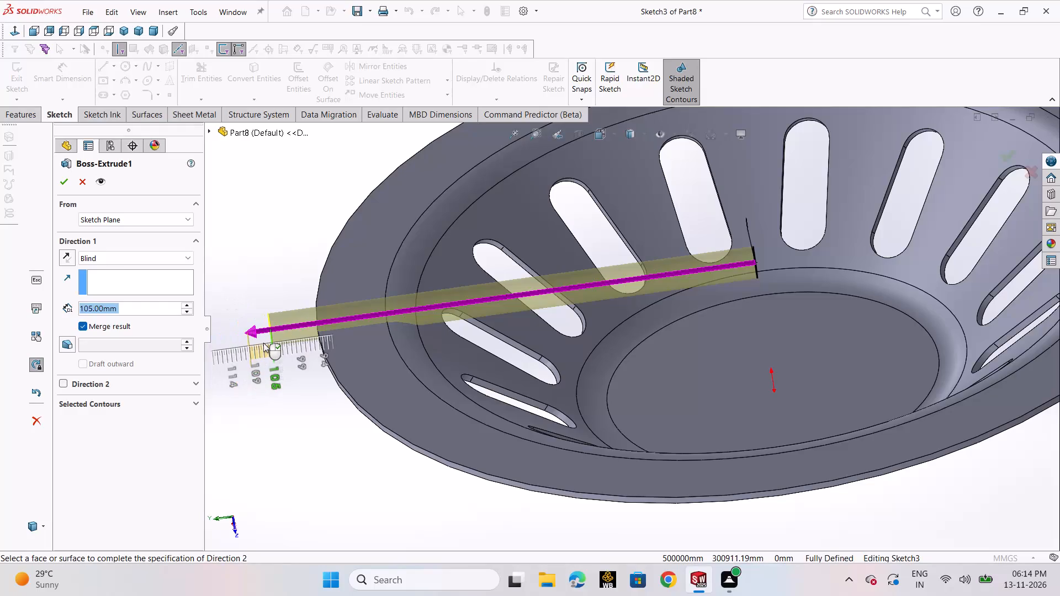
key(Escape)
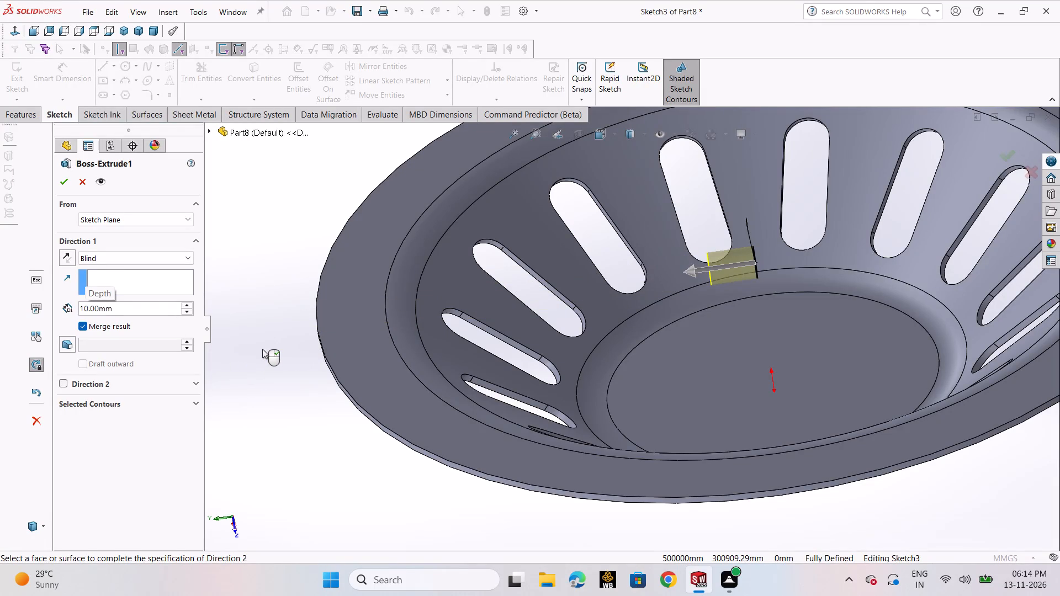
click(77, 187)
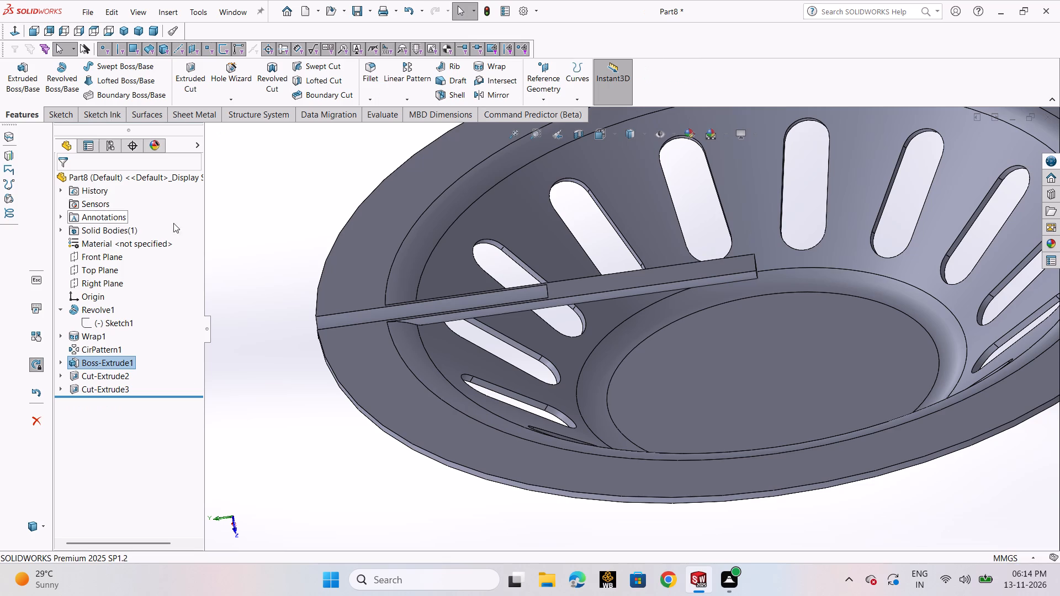
Examine the open half-round channel and its inner end over the dish from above, the side and below.
scroll(407, 266, up, 2)
middle_drag(386, 392, 452, 392)
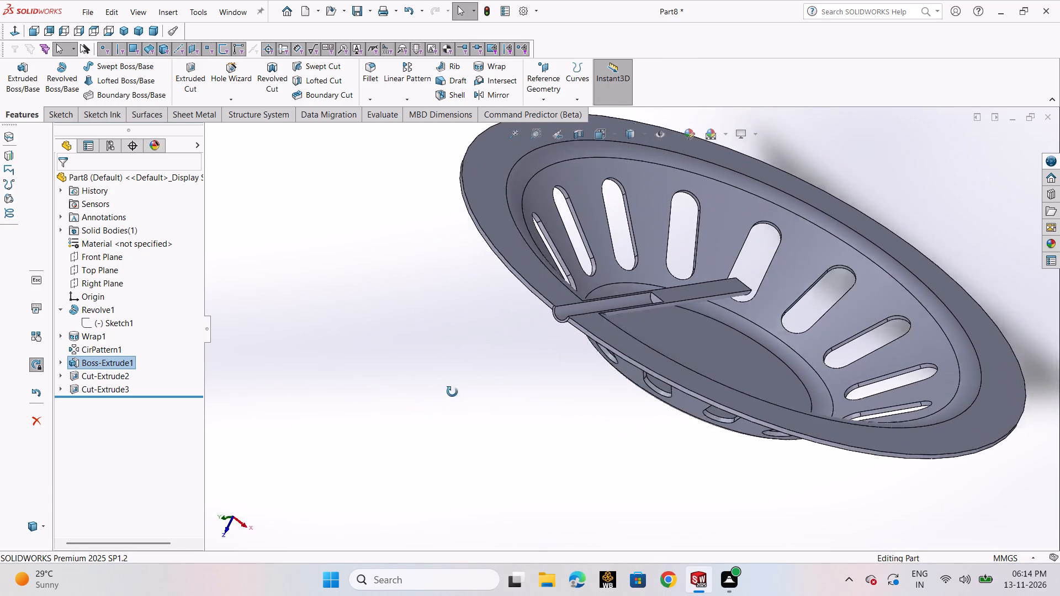
middle_drag(452, 392, 390, 422)
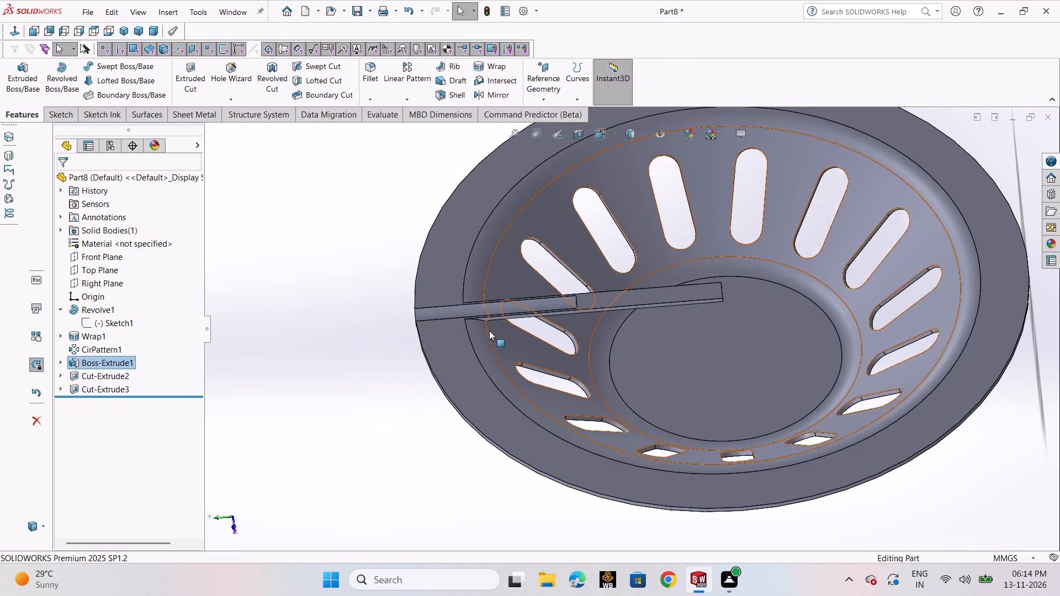
scroll(489, 331, down, 3)
scroll(763, 318, up, 3)
scroll(798, 346, up, 1)
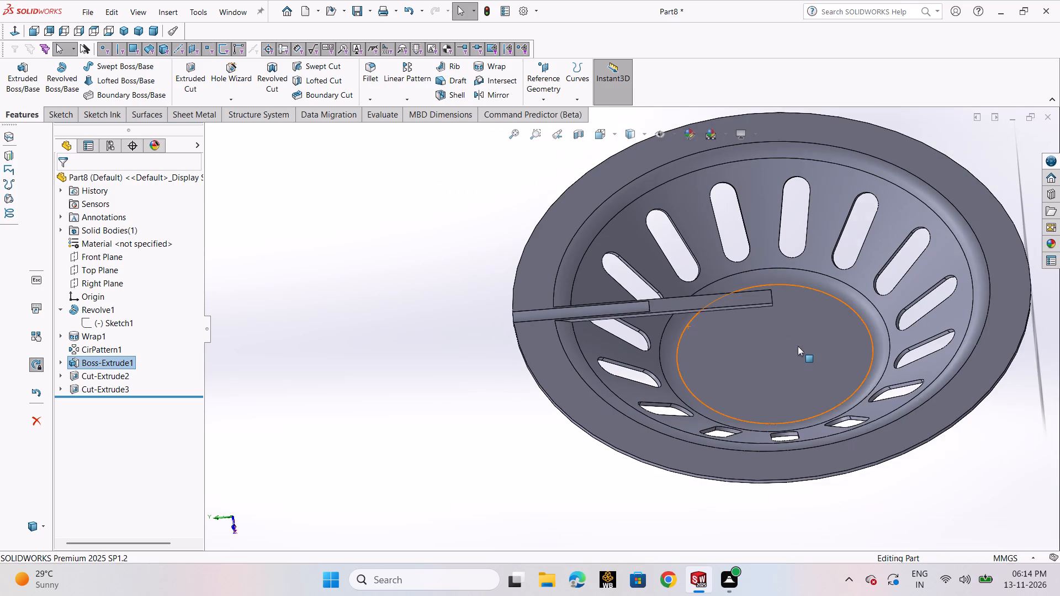
middle_drag(798, 346, 809, 296)
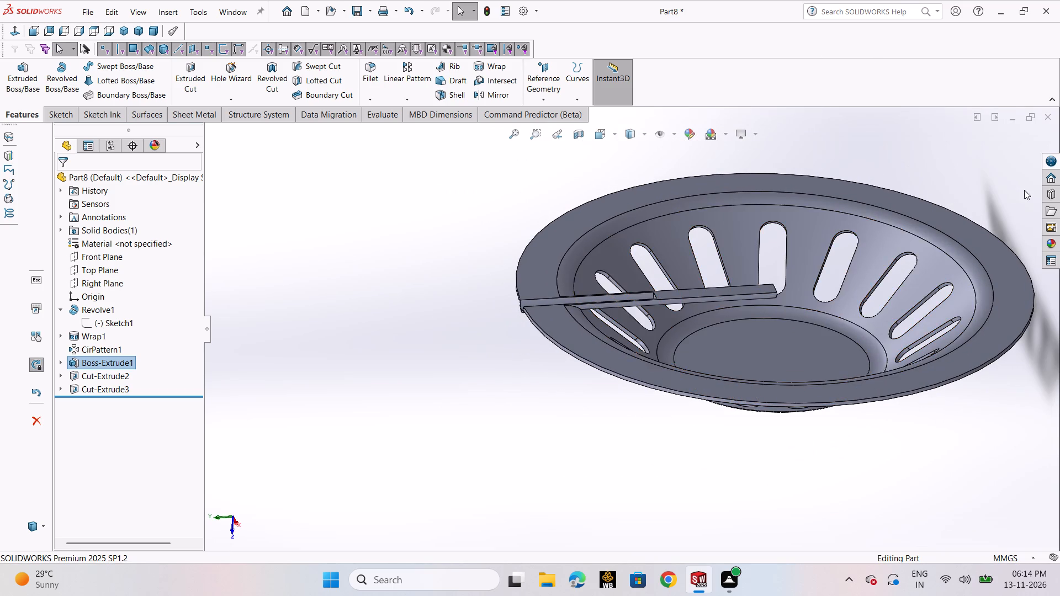
middle_drag(759, 361, 756, 471)
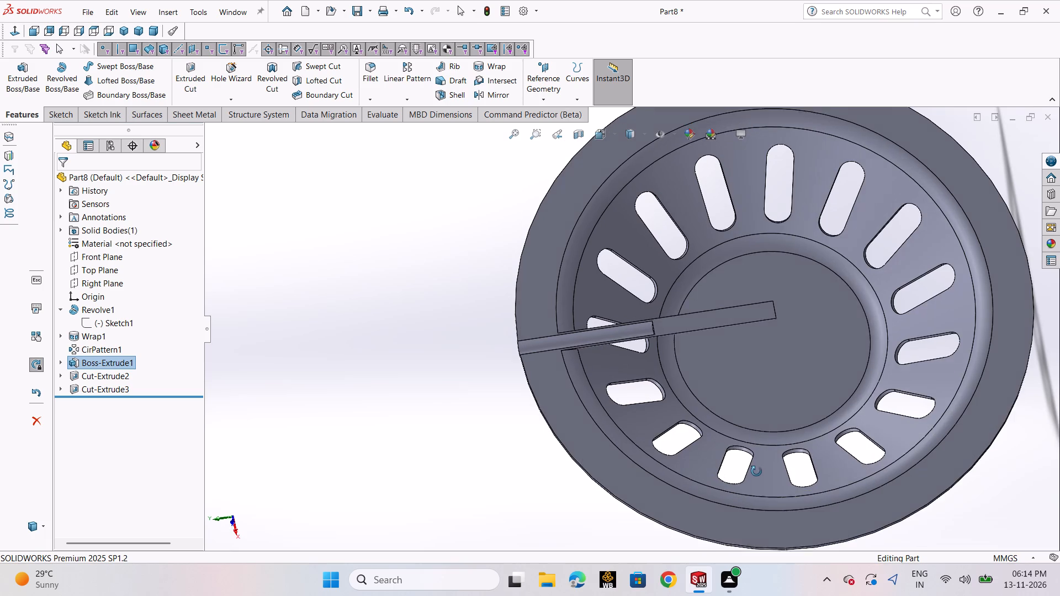
middle_drag(756, 471, 756, 475)
scroll(794, 354, down, 1)
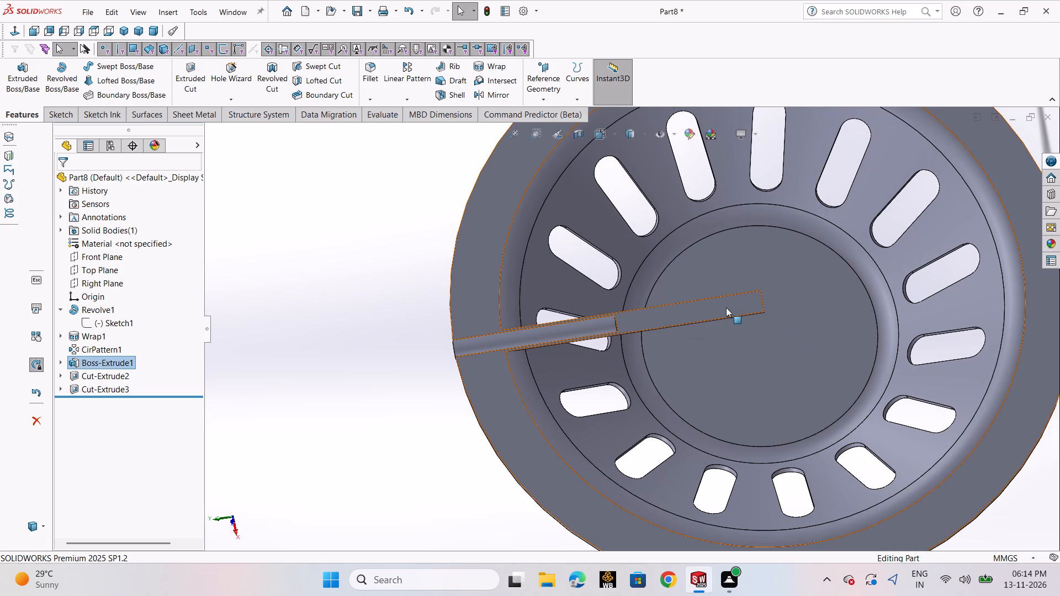
middle_drag(736, 374, 661, 206)
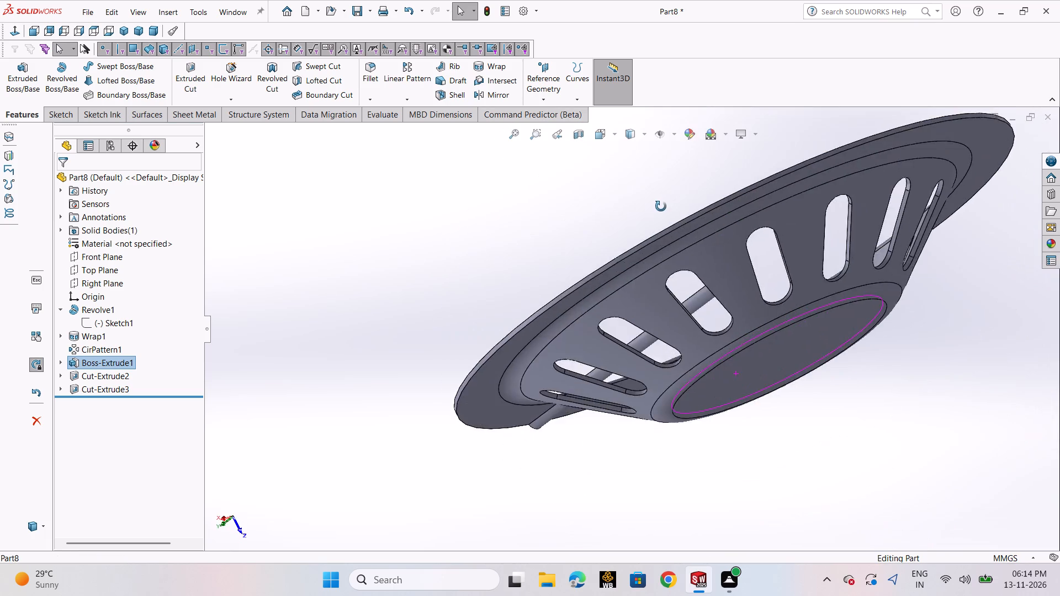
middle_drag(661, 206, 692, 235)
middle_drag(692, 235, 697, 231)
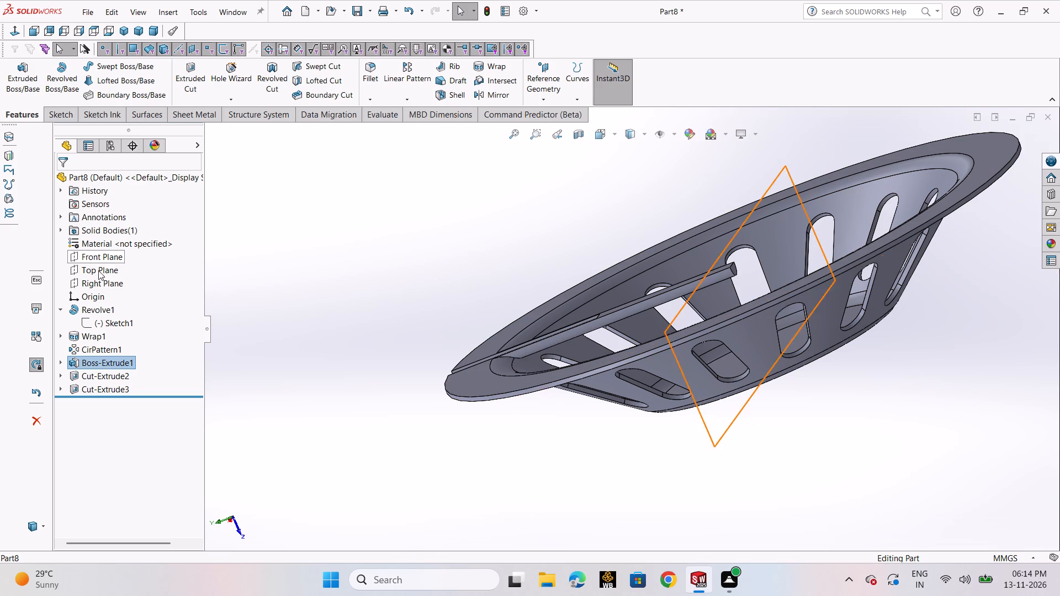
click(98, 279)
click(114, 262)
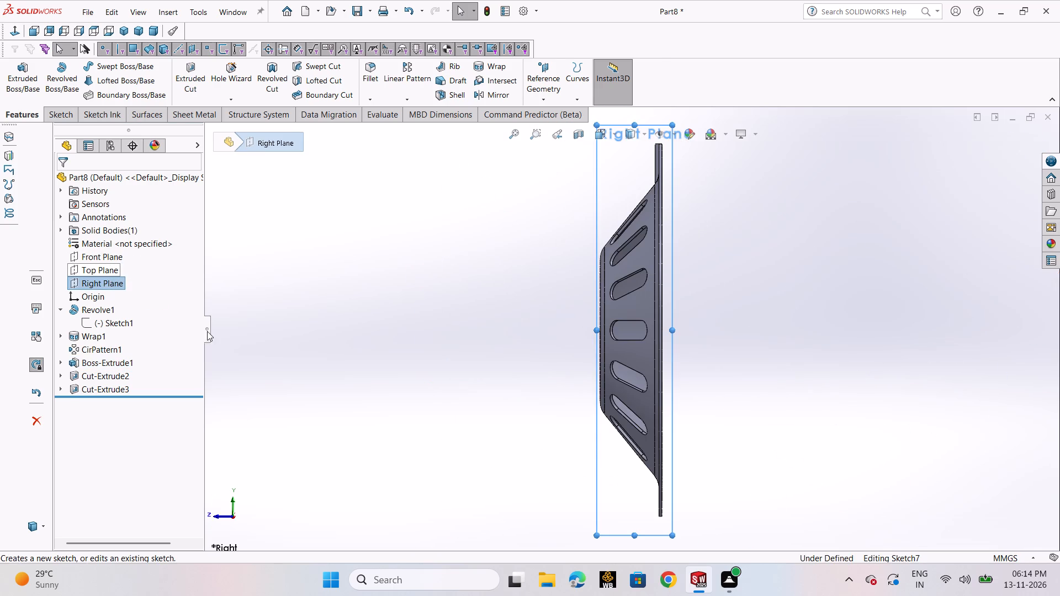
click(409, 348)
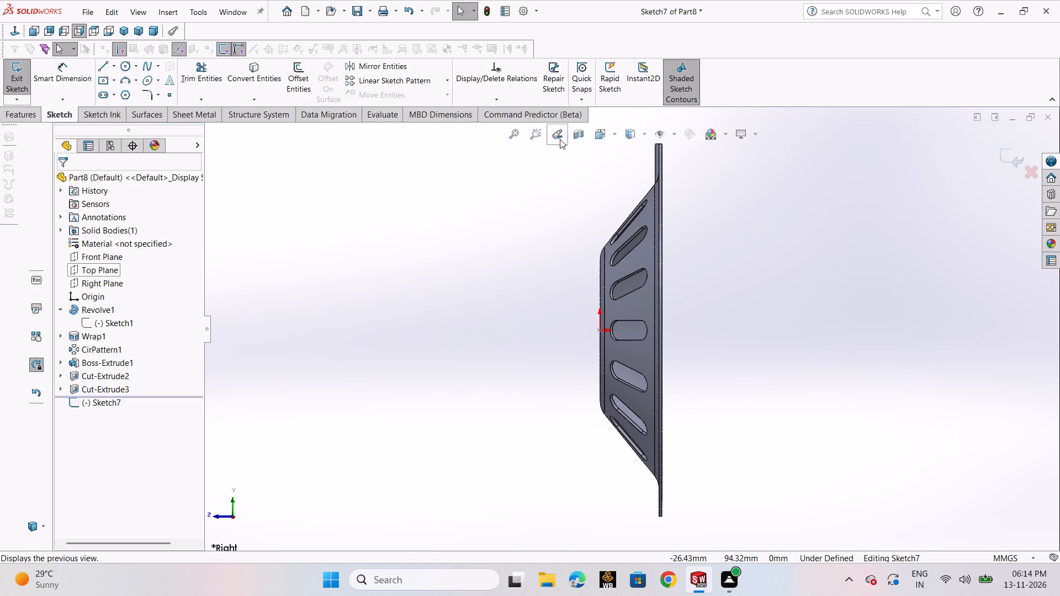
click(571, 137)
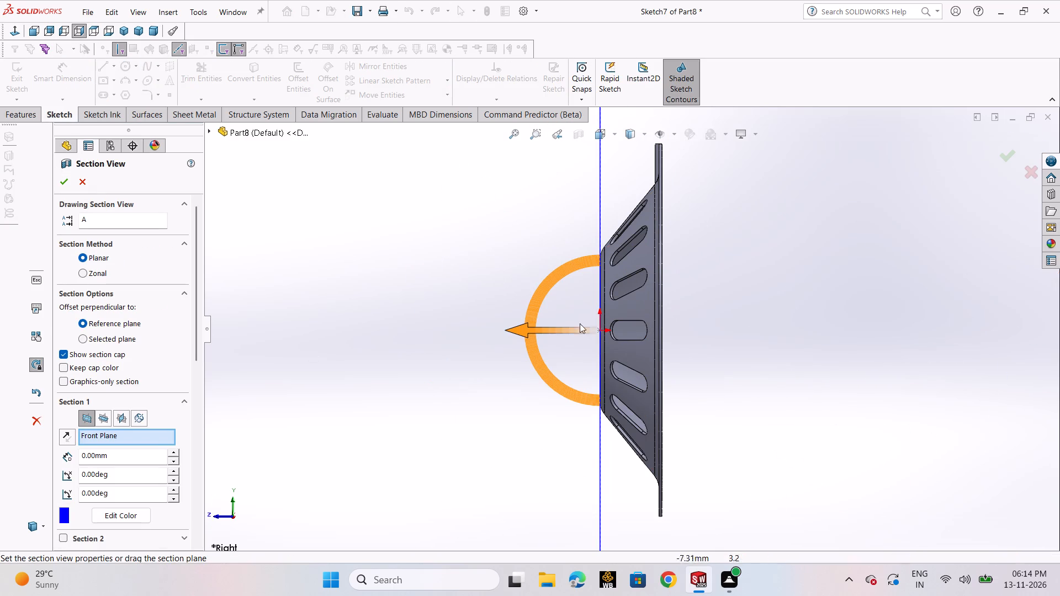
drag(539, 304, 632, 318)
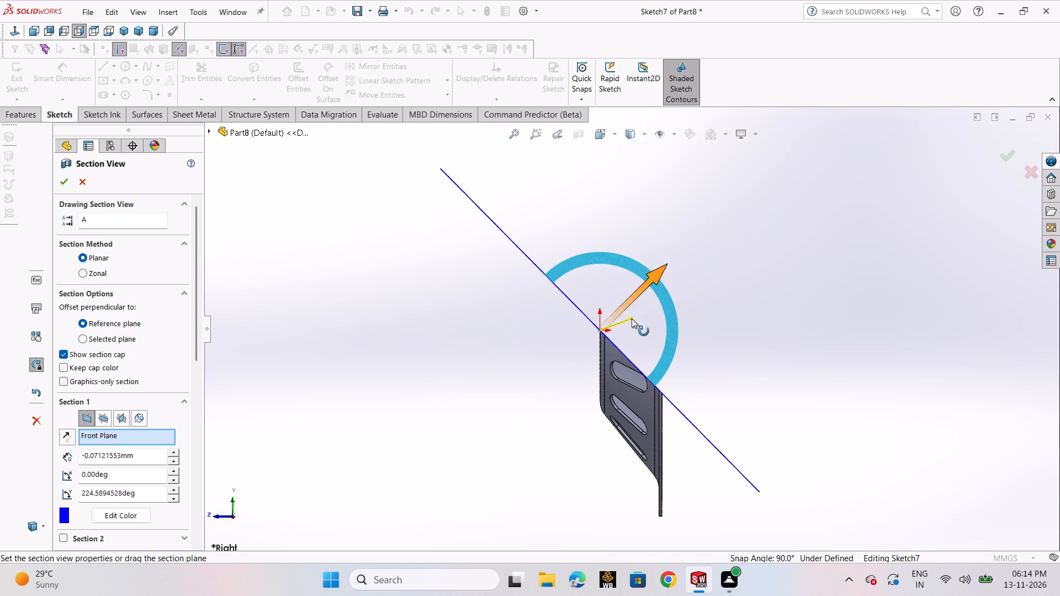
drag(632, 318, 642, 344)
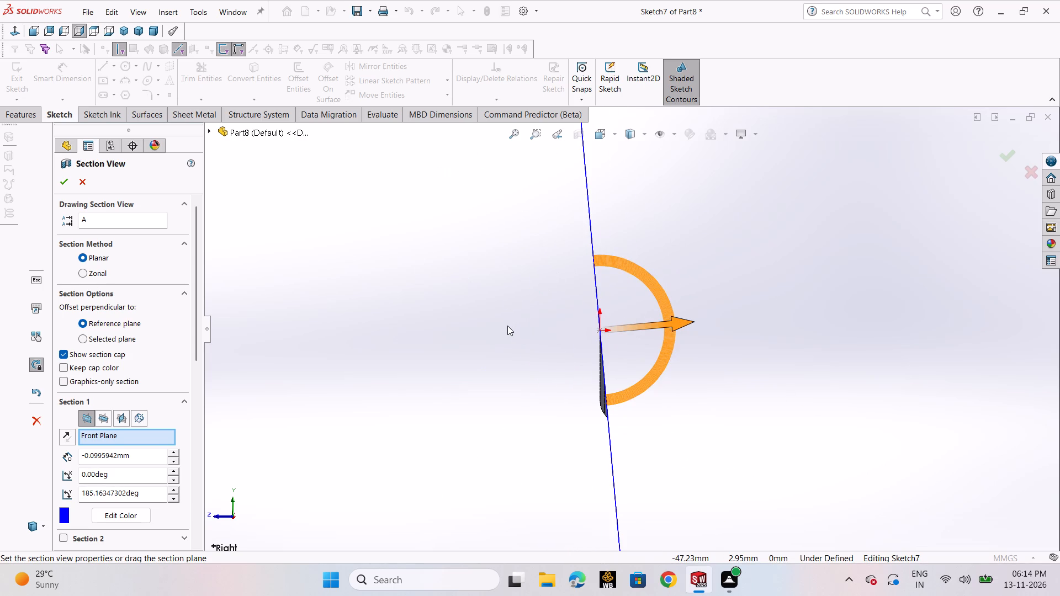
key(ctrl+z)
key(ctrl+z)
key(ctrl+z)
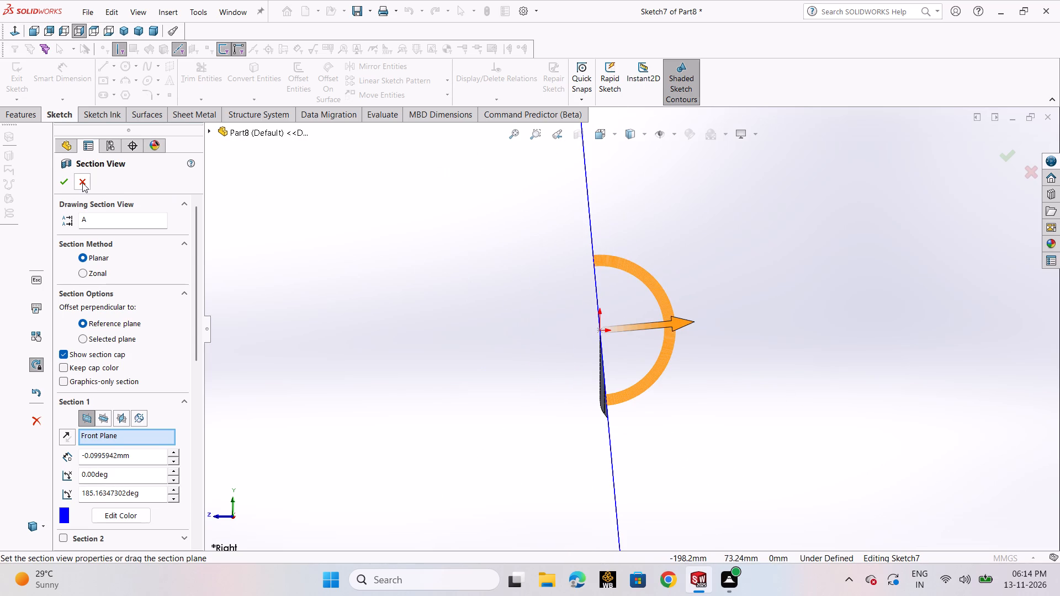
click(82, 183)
Undo back through the half-round channel cut and exit its profile sketch.
key(ctrl+z)
key(ctrl+z)
key(ctrl+z)
key(ctrl+z)
key(ctrl+z)
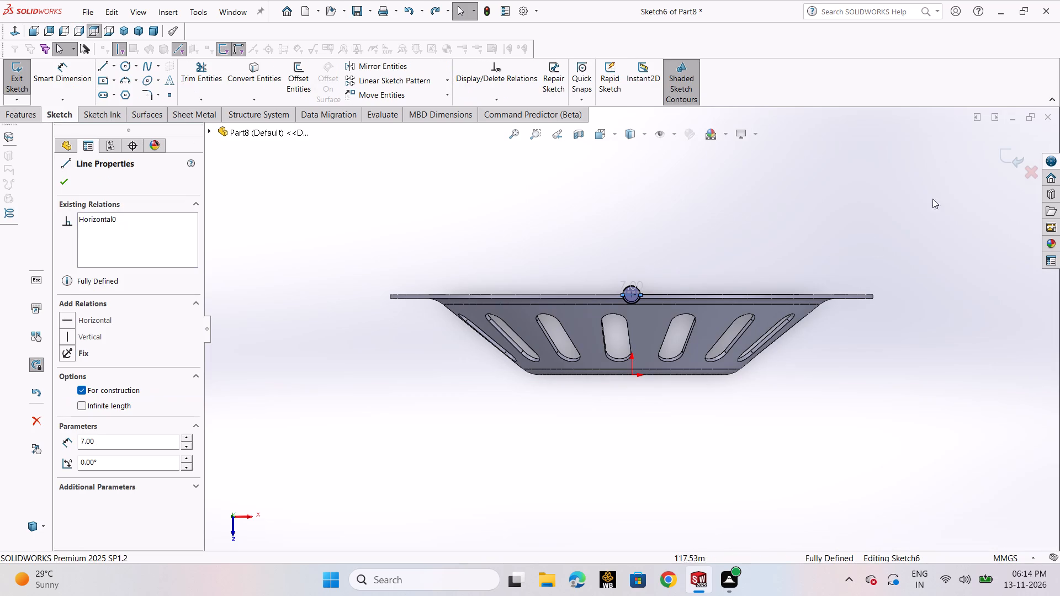
click(1011, 153)
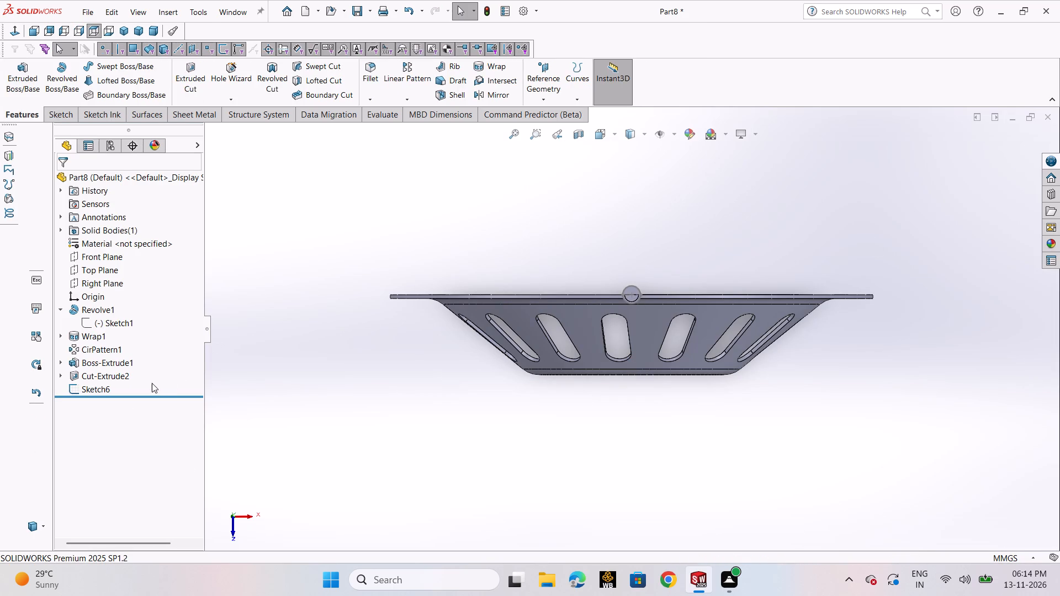
Delete the Boss-Extrude1 cylinder with its dependent cut and sketches, and delete the leftover 7 mm circle sketch.
drag(152, 387, 112, 360)
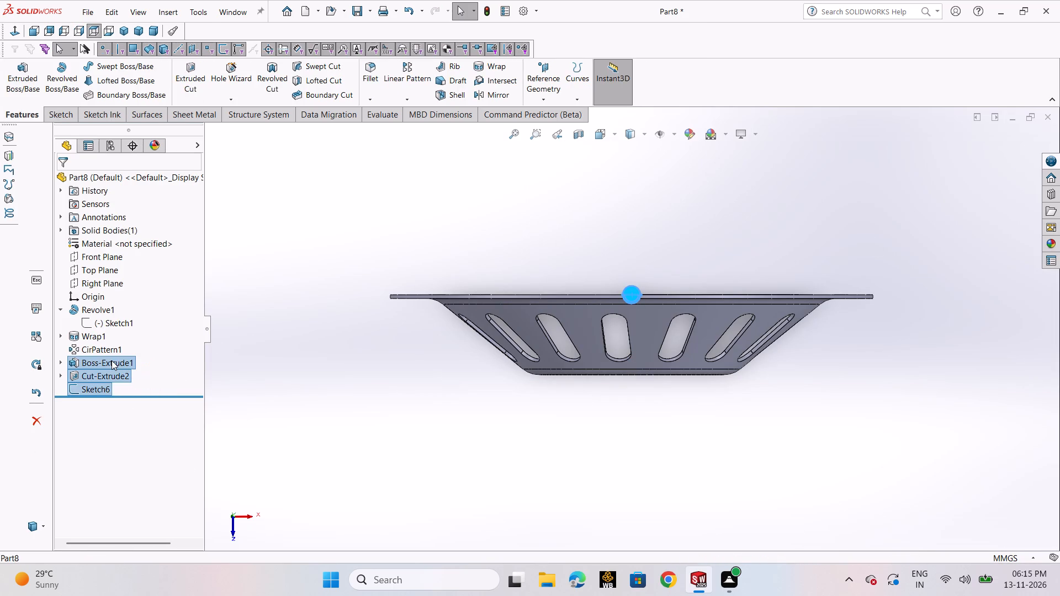
key(Delete)
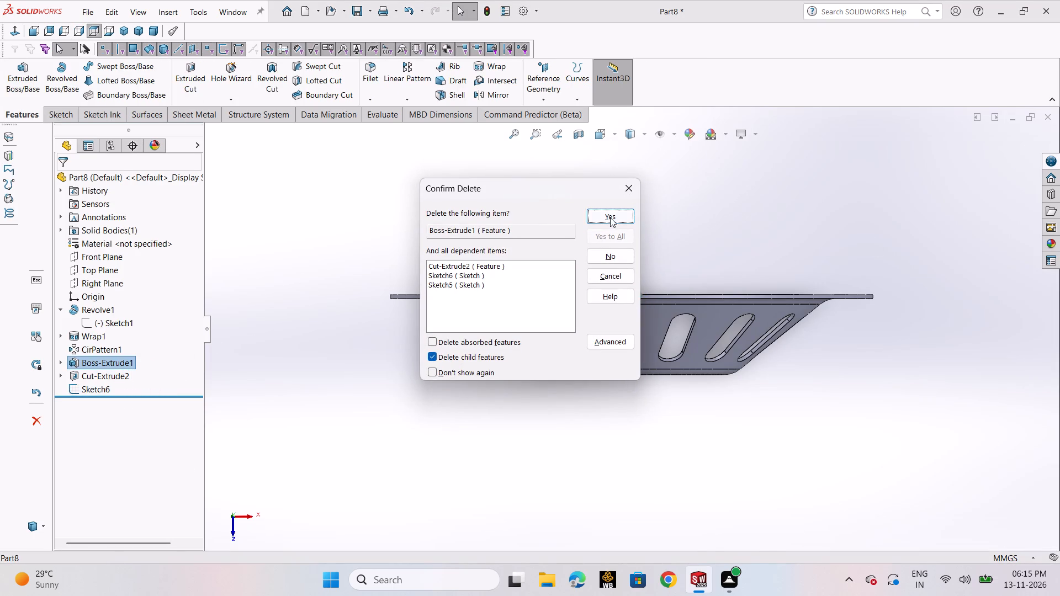
click(610, 217)
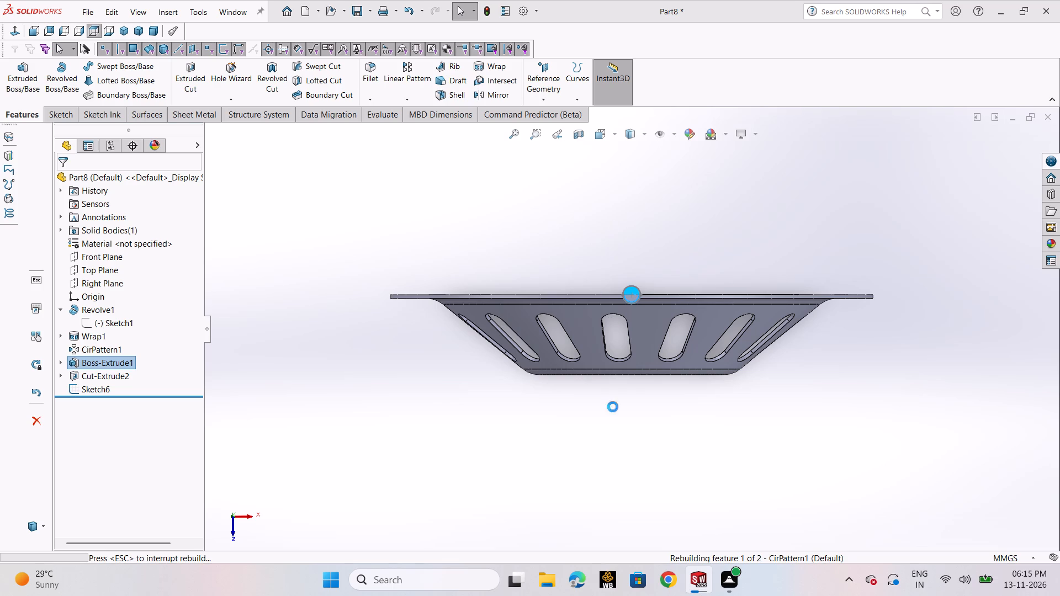
click(633, 288)
key(Delete)
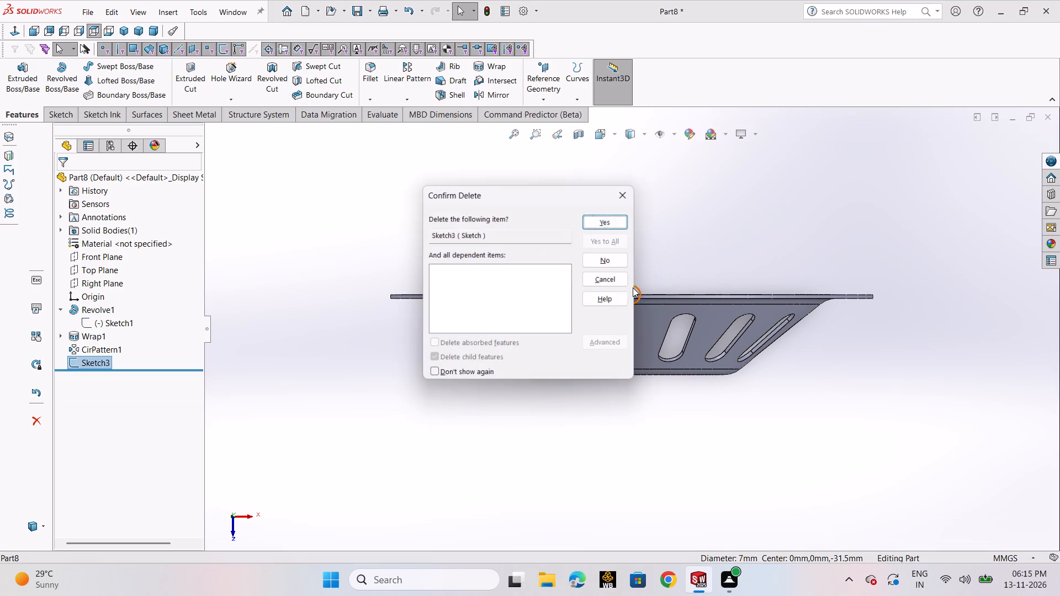
click(607, 218)
click(694, 248)
On the Right Plane, sketch a circle about 18.8 mm in diameter centred on the rim's outer edge line, level with the origin.
middle_drag(696, 243, 683, 272)
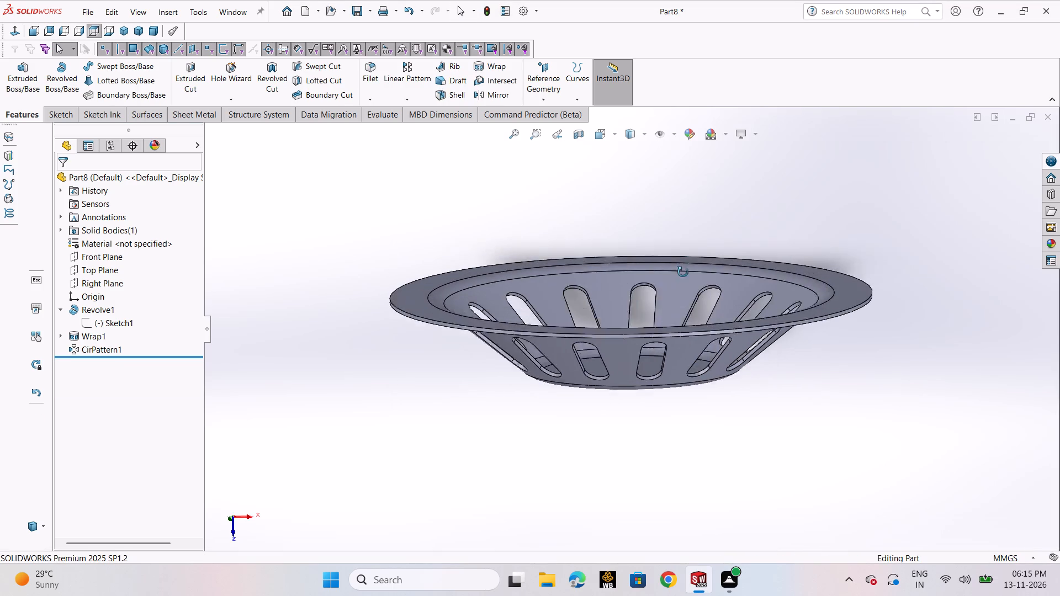
middle_drag(683, 272, 653, 289)
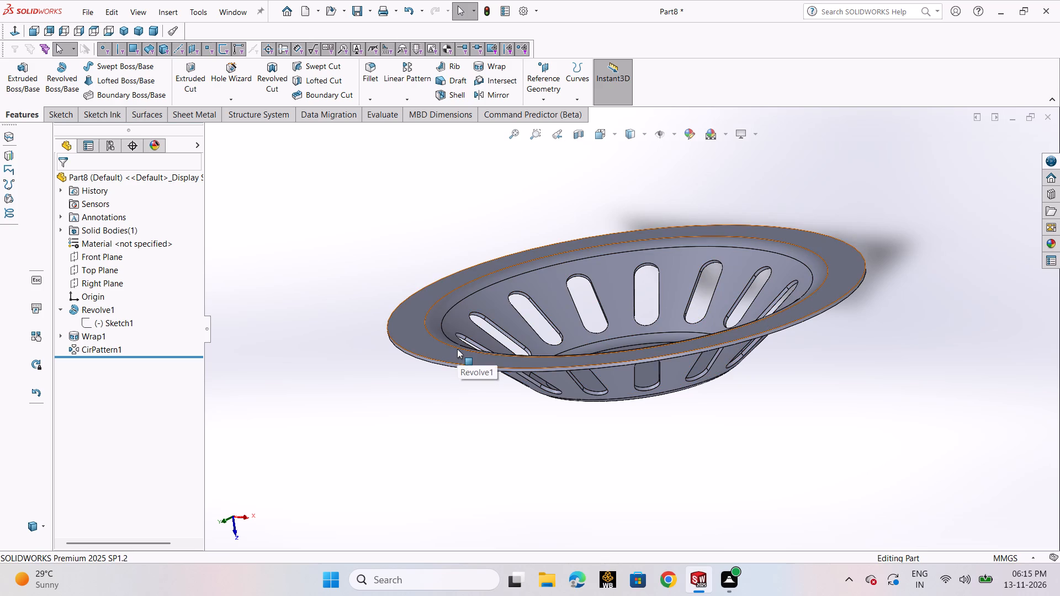
middle_drag(574, 430, 613, 381)
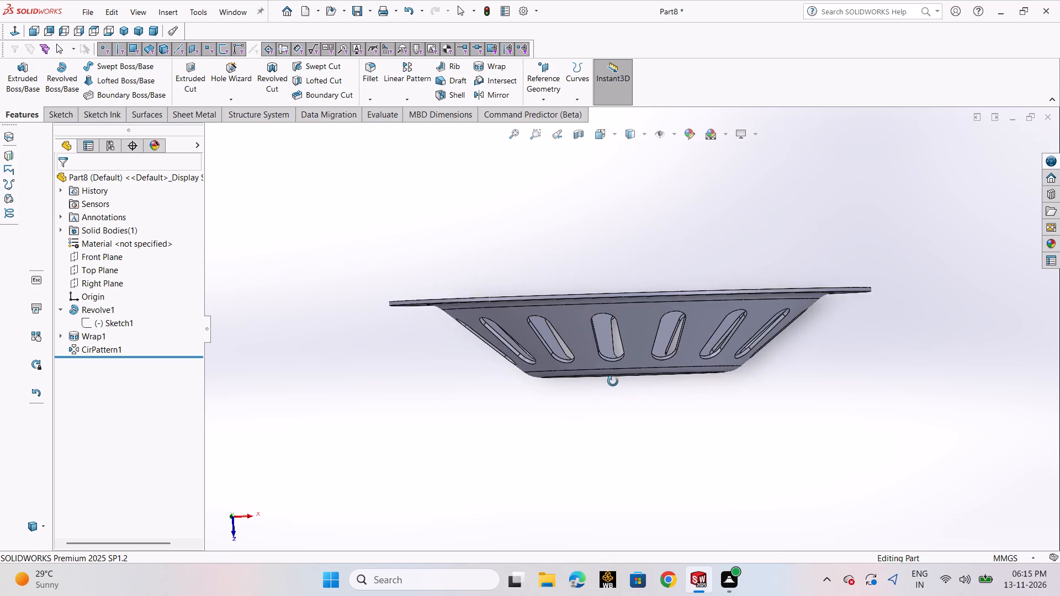
middle_drag(613, 381, 582, 463)
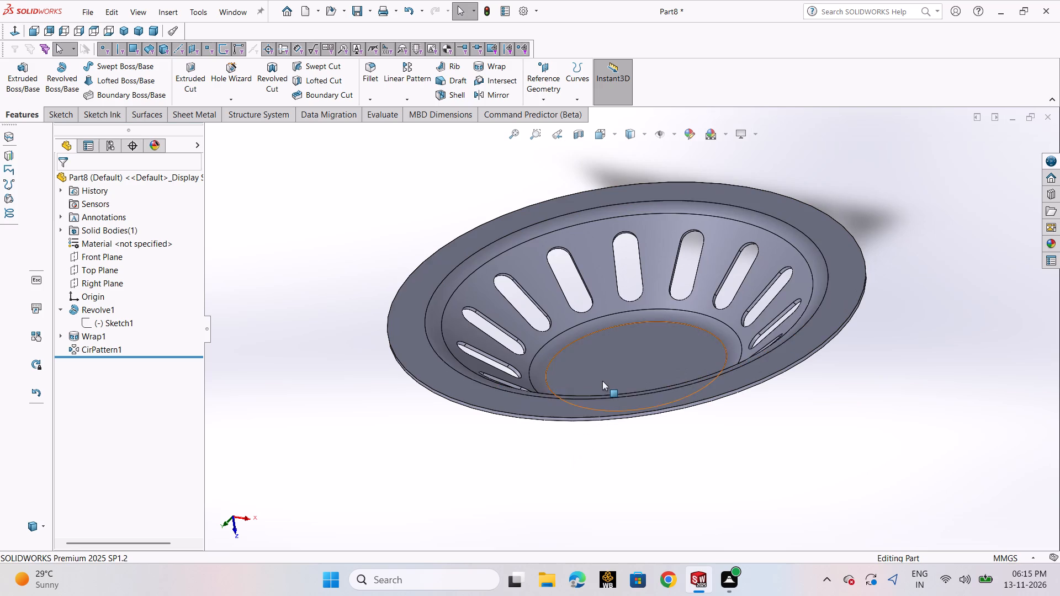
scroll(602, 381, up, 1)
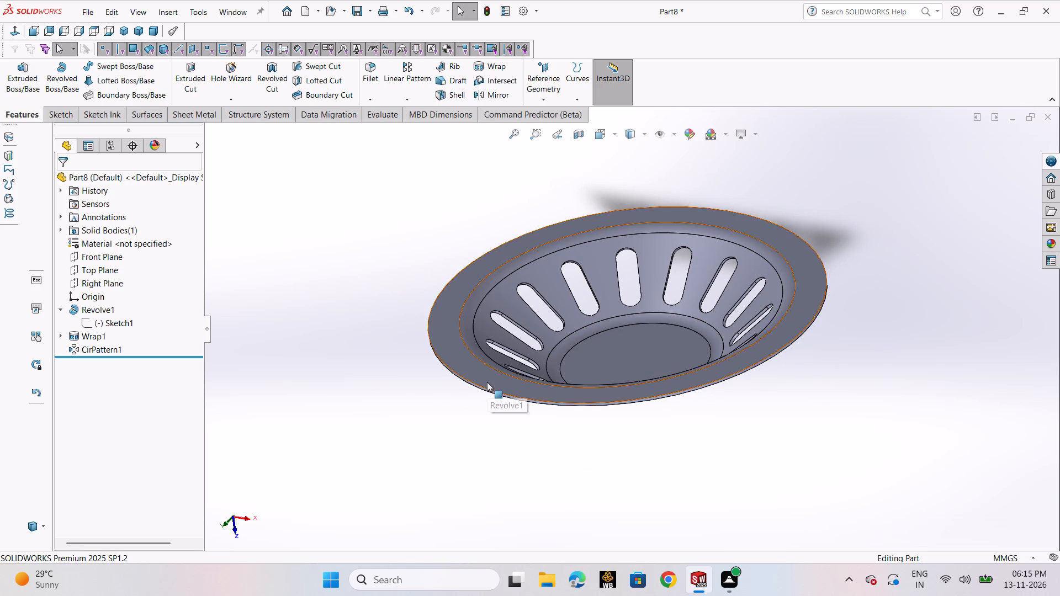
scroll(530, 405, down, 2)
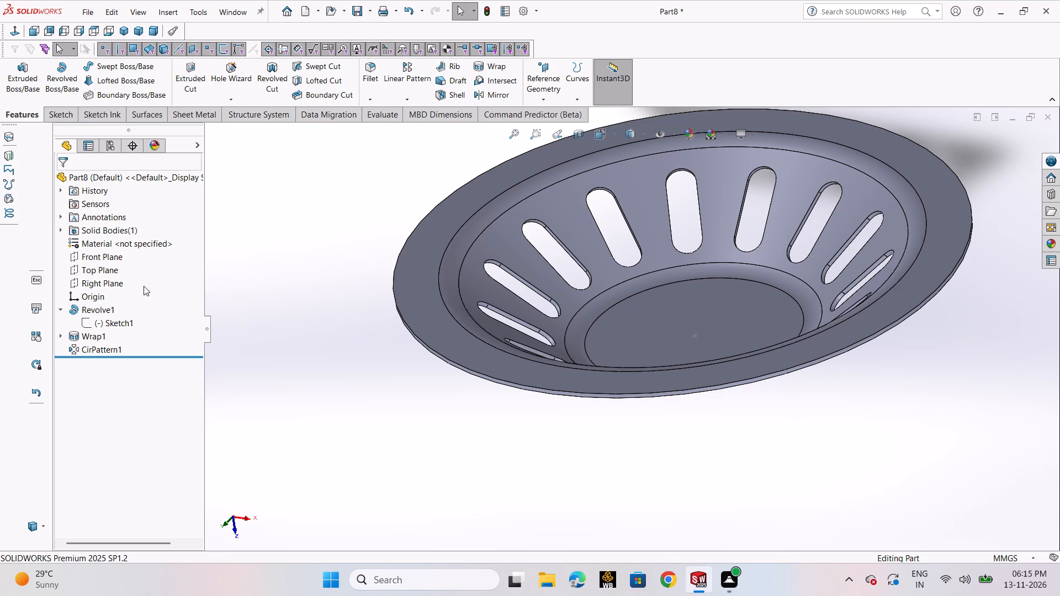
click(108, 281)
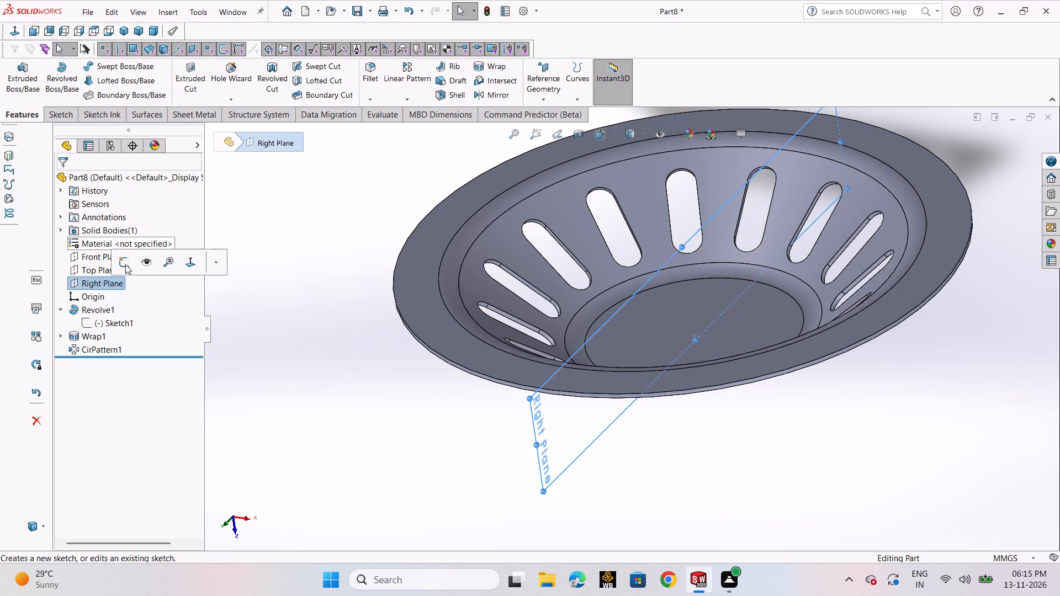
click(125, 264)
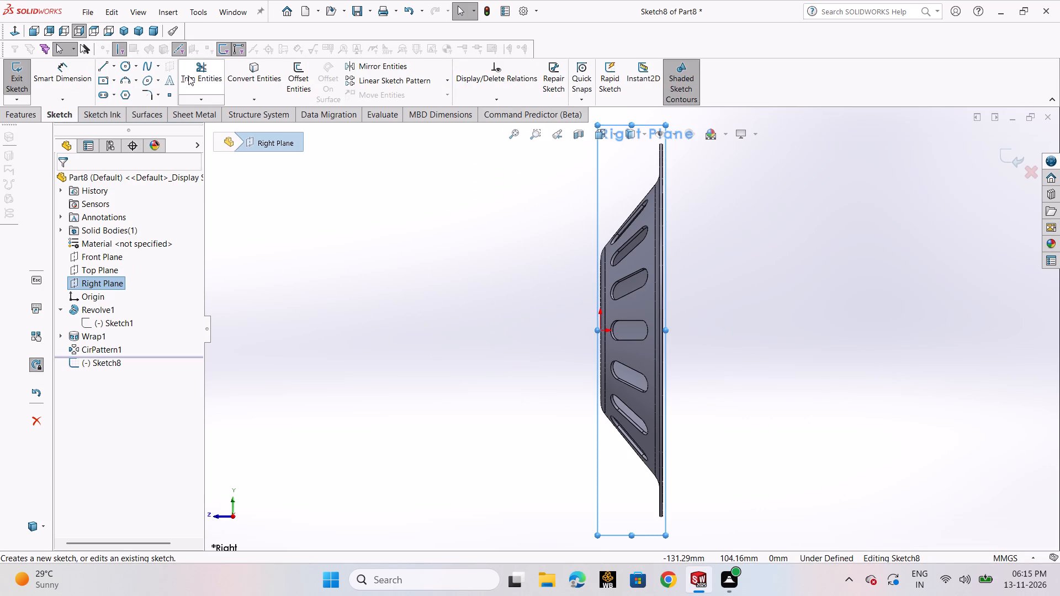
click(129, 66)
click(141, 82)
scroll(636, 319, down, 1)
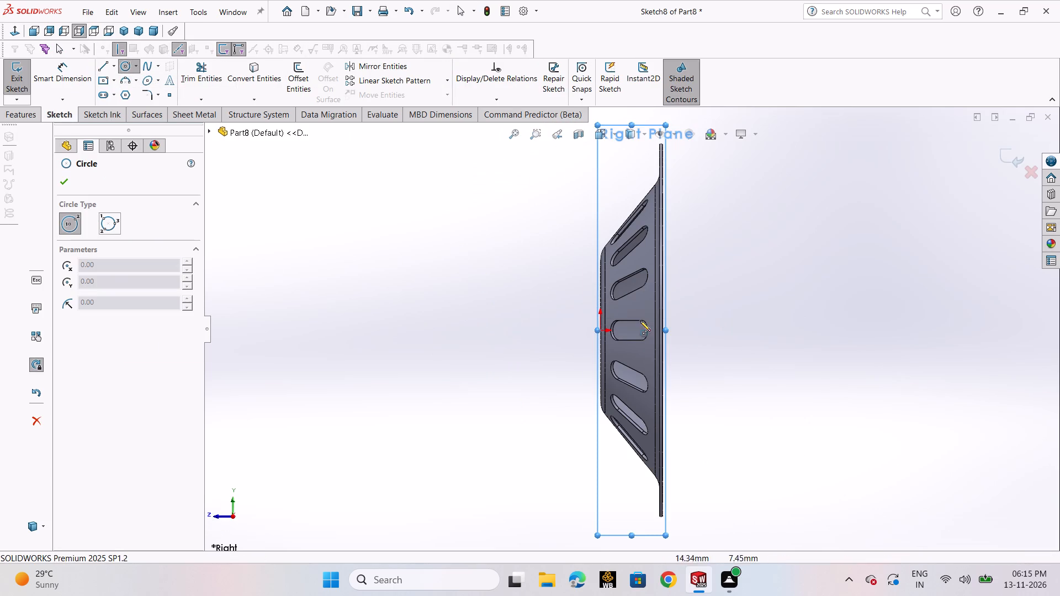
scroll(640, 321, down, 6)
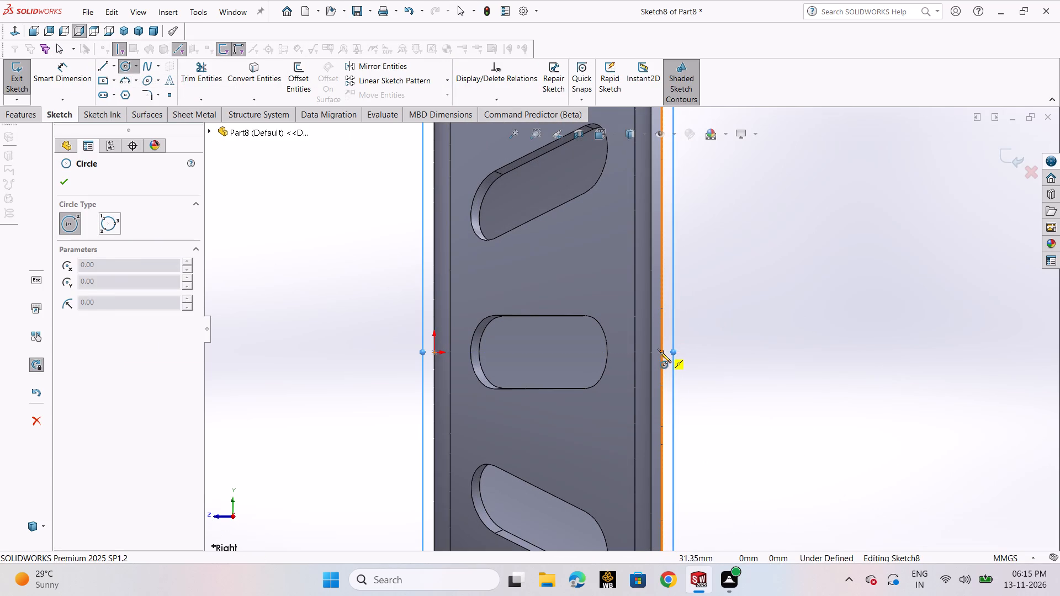
click(660, 352)
click(729, 340)
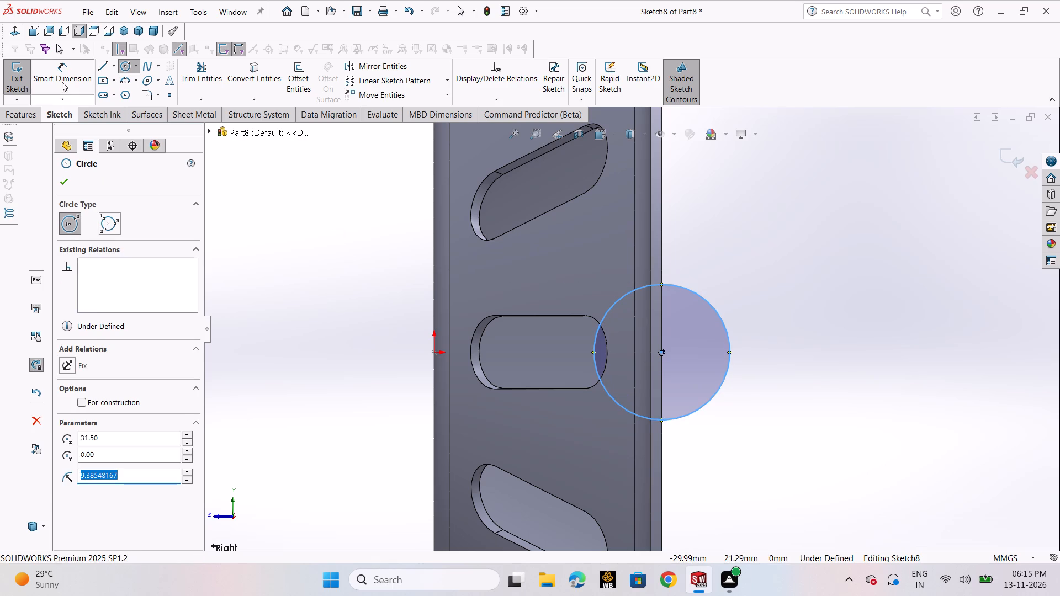
Dimension the circle's diameter as 7 mm.
click(66, 65)
click(715, 310)
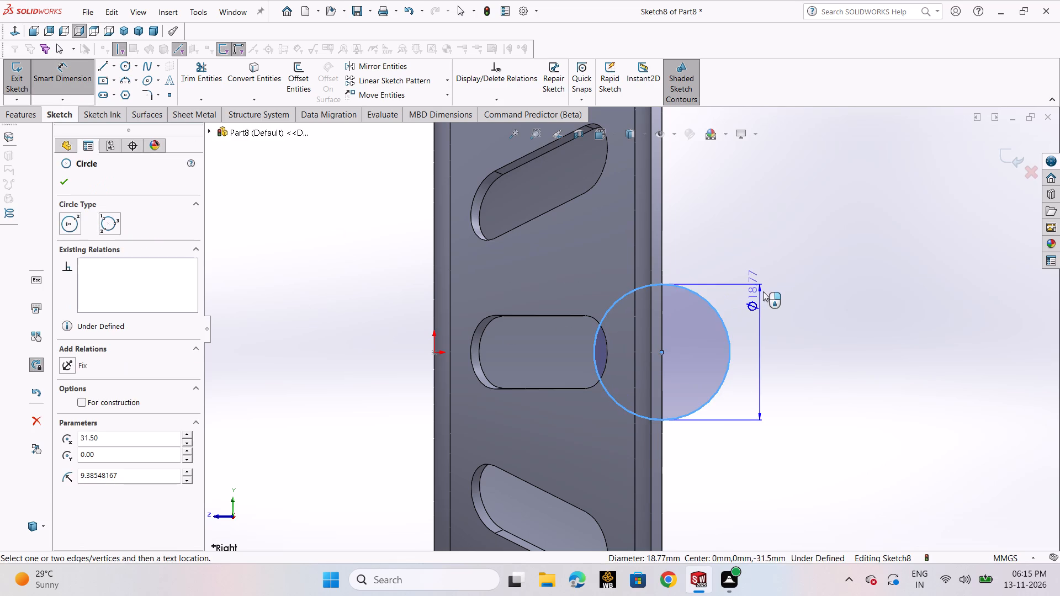
click(765, 291)
key(3)
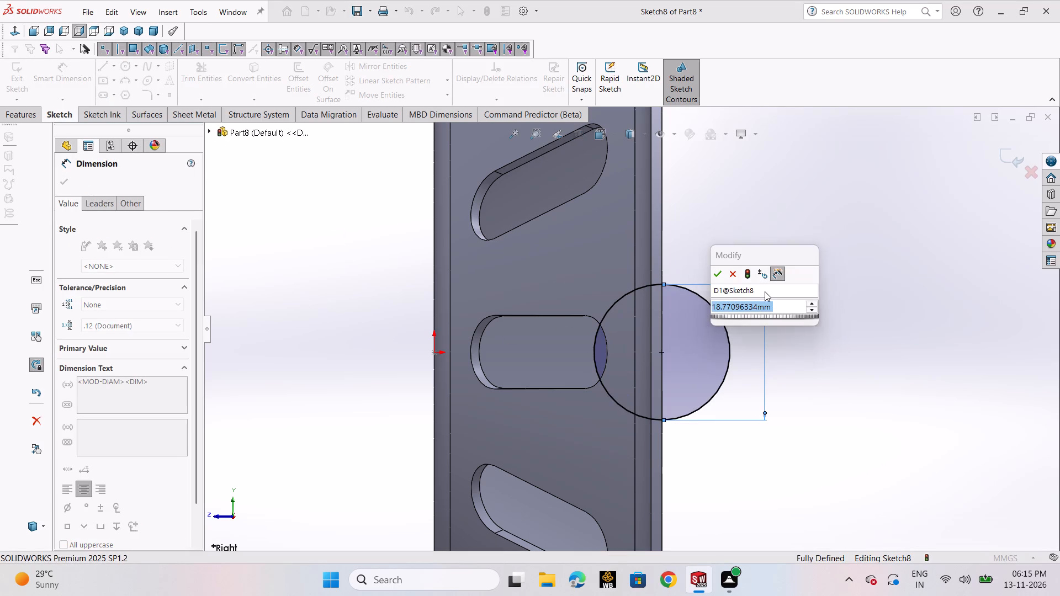
key(BackSpace)
key(7)
key(Return)
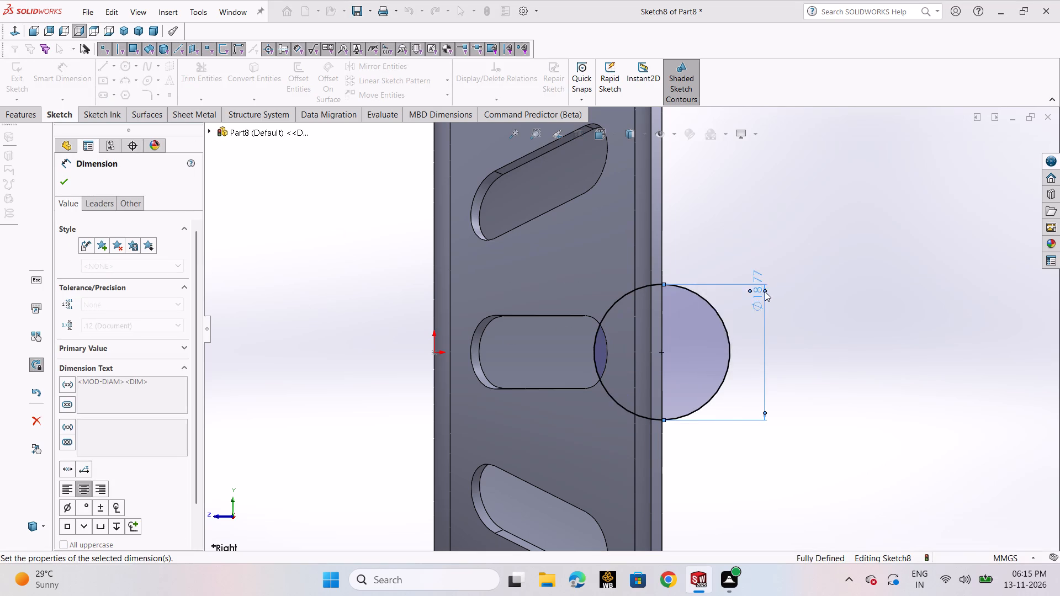
click(59, 181)
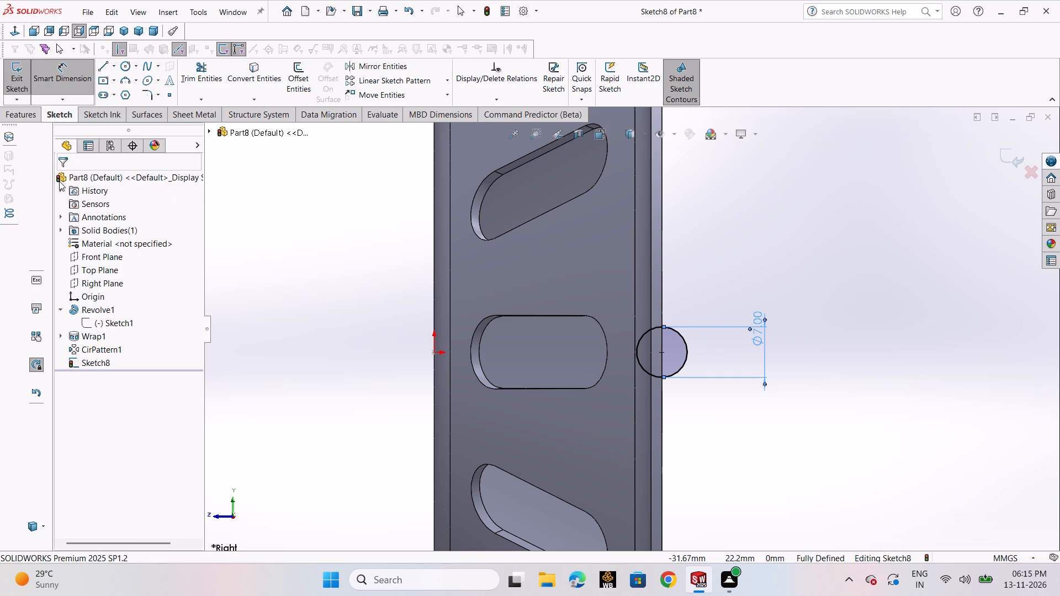
Cut-extrude the 7 mm circle from the sketch plane through one side of the rim, with Direction 1 set to Blind at 110 mm.
scroll(812, 240, up, 2)
scroll(571, 246, up, 1)
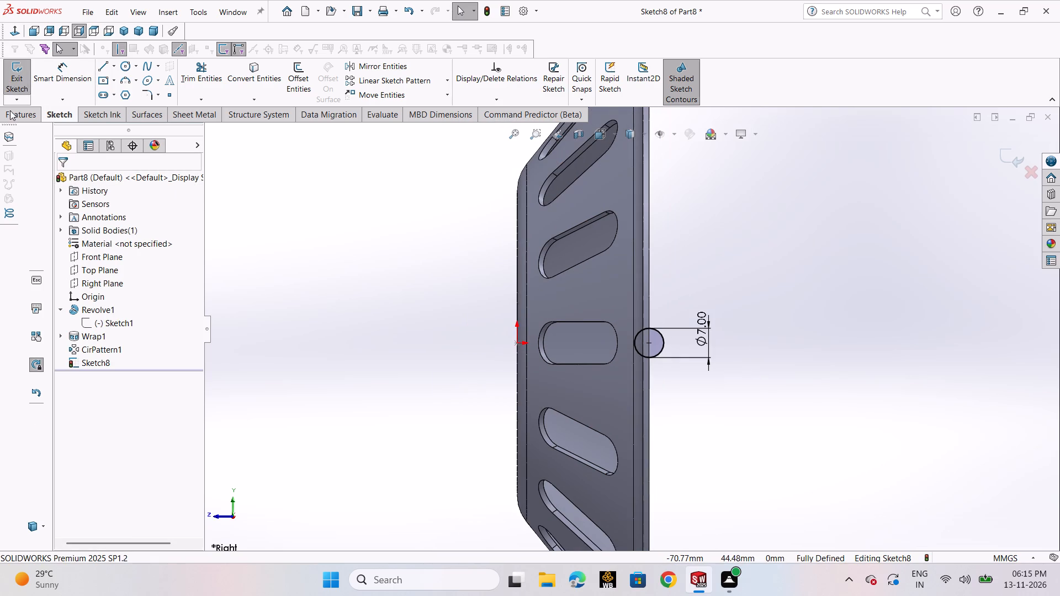
click(10, 110)
click(194, 83)
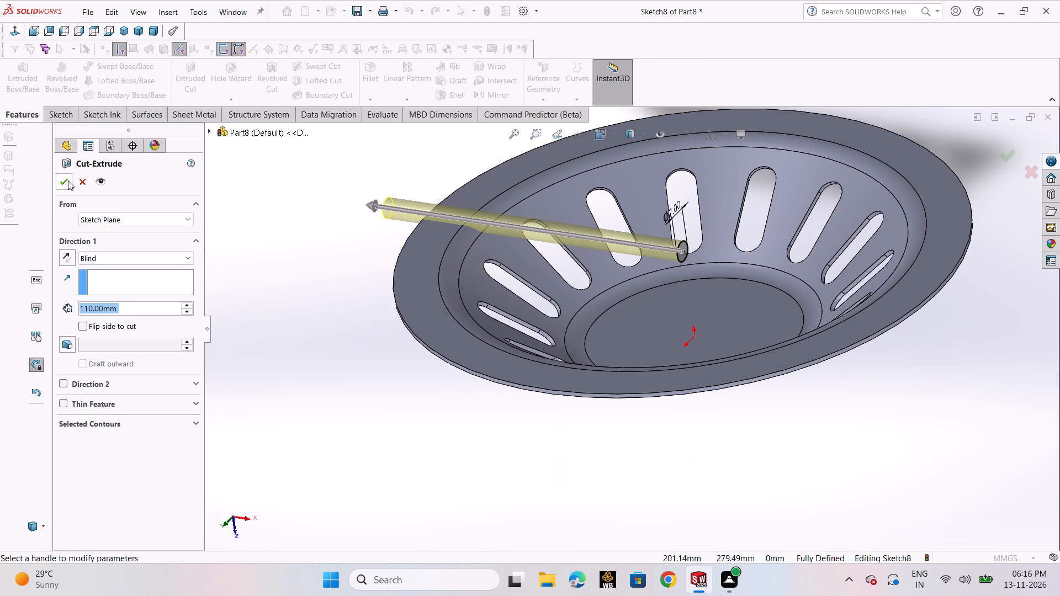
click(70, 180)
click(285, 320)
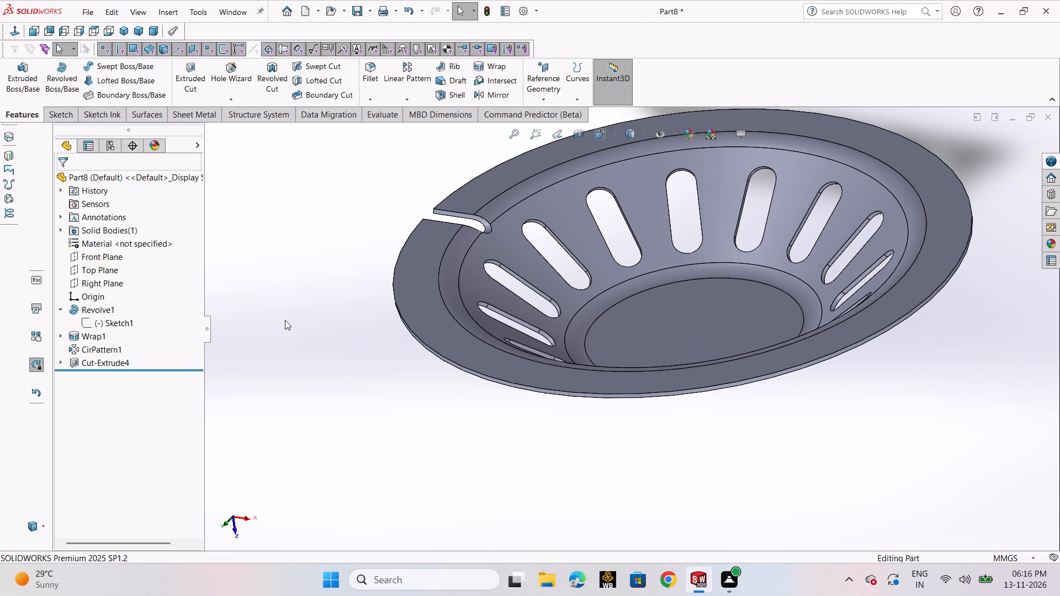
Examine the new notch through the dish's rim from several angles.
middle_drag(486, 435, 535, 449)
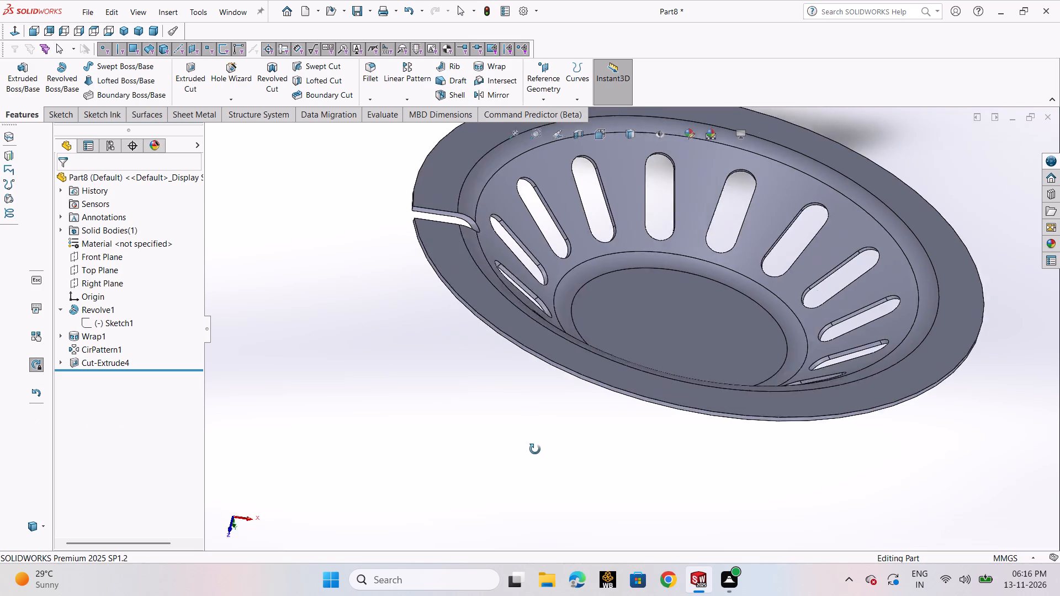
middle_drag(535, 449, 574, 479)
scroll(525, 371, down, 1)
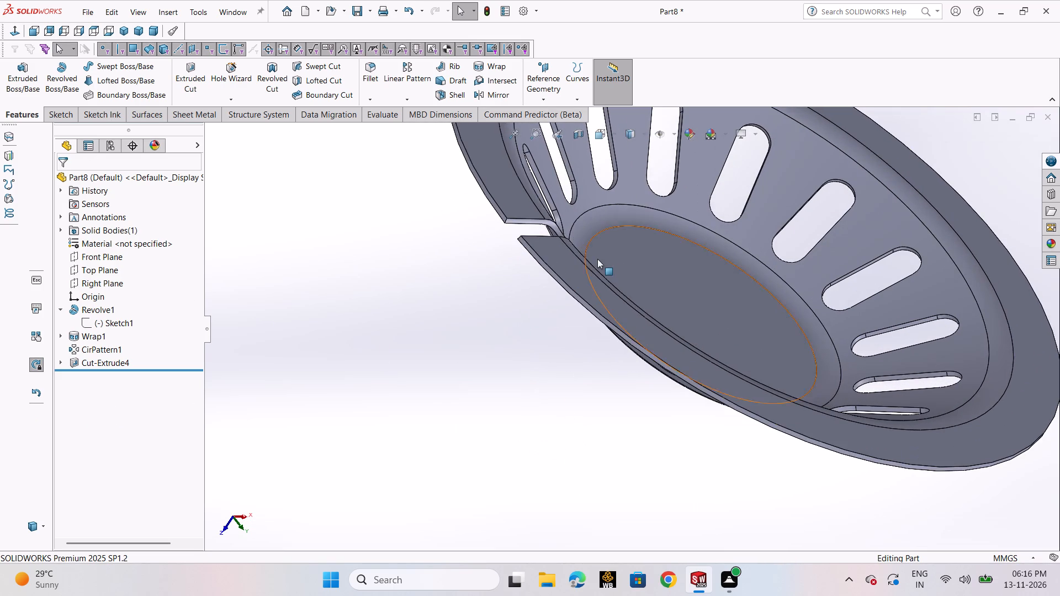
scroll(601, 252, up, 3)
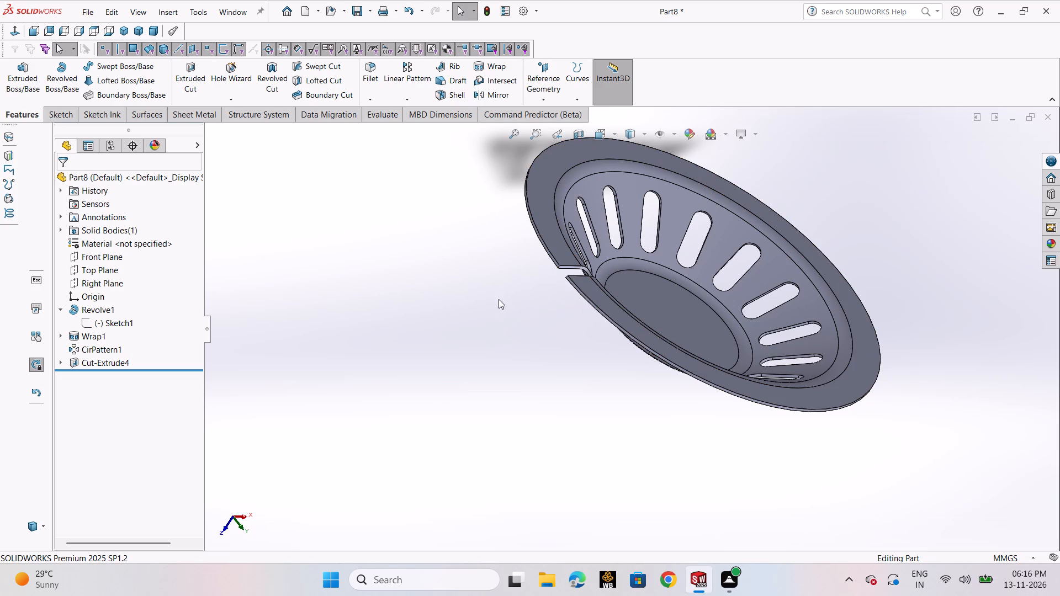
click(415, 281)
scroll(634, 253, down, 2)
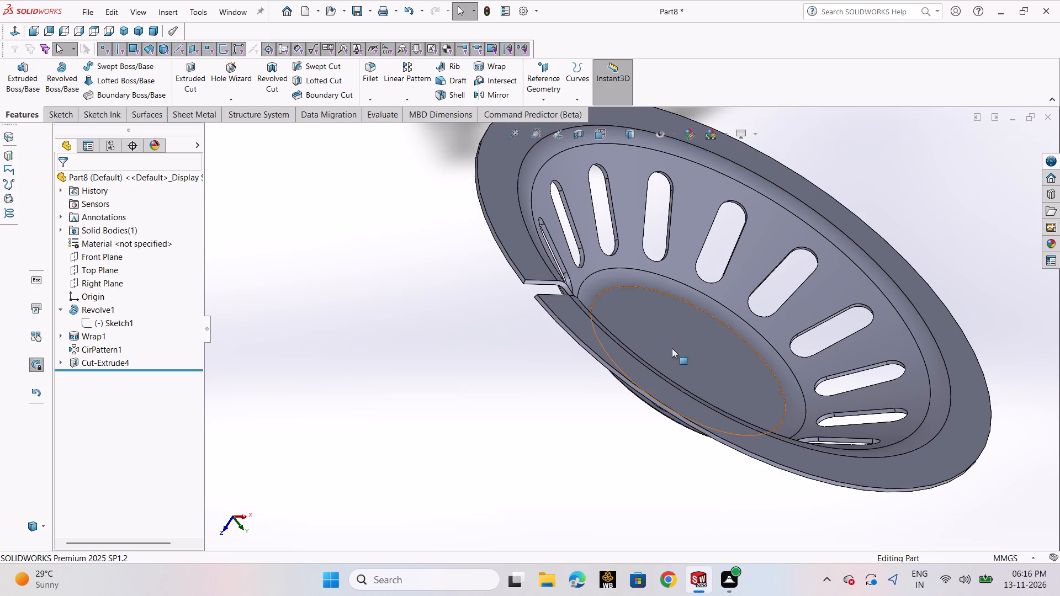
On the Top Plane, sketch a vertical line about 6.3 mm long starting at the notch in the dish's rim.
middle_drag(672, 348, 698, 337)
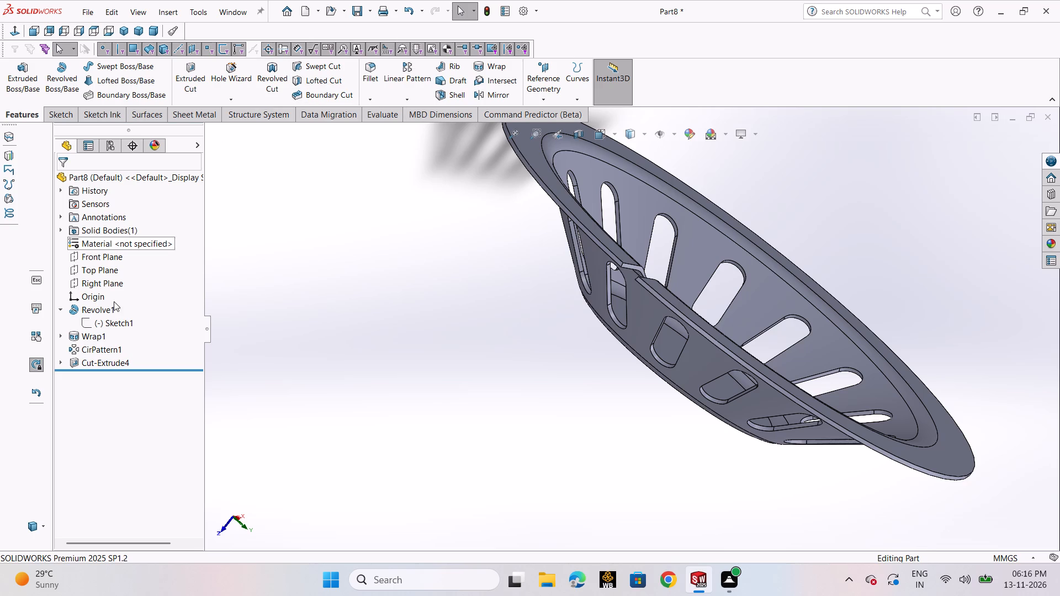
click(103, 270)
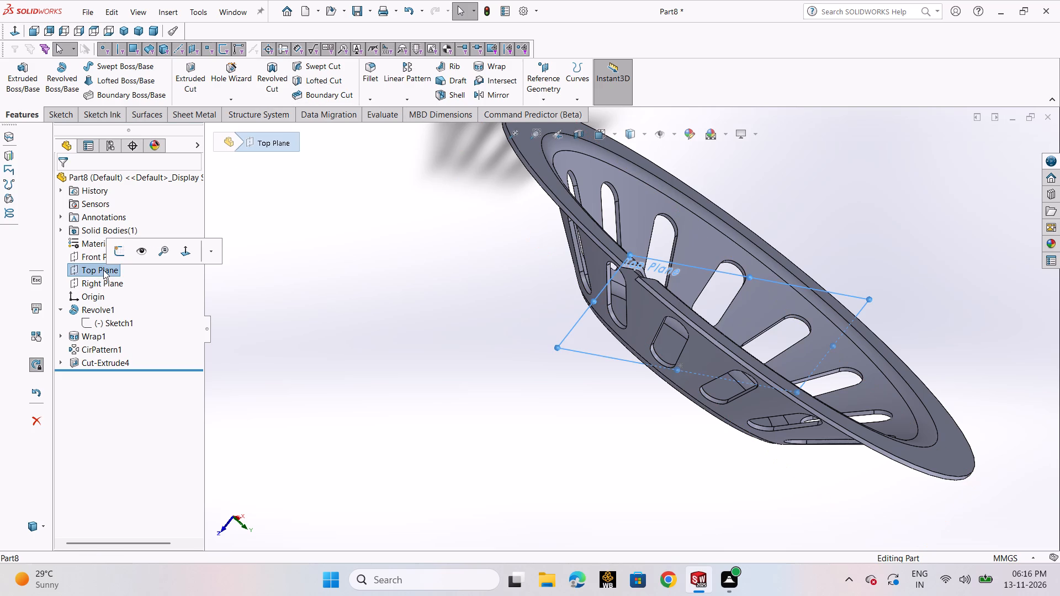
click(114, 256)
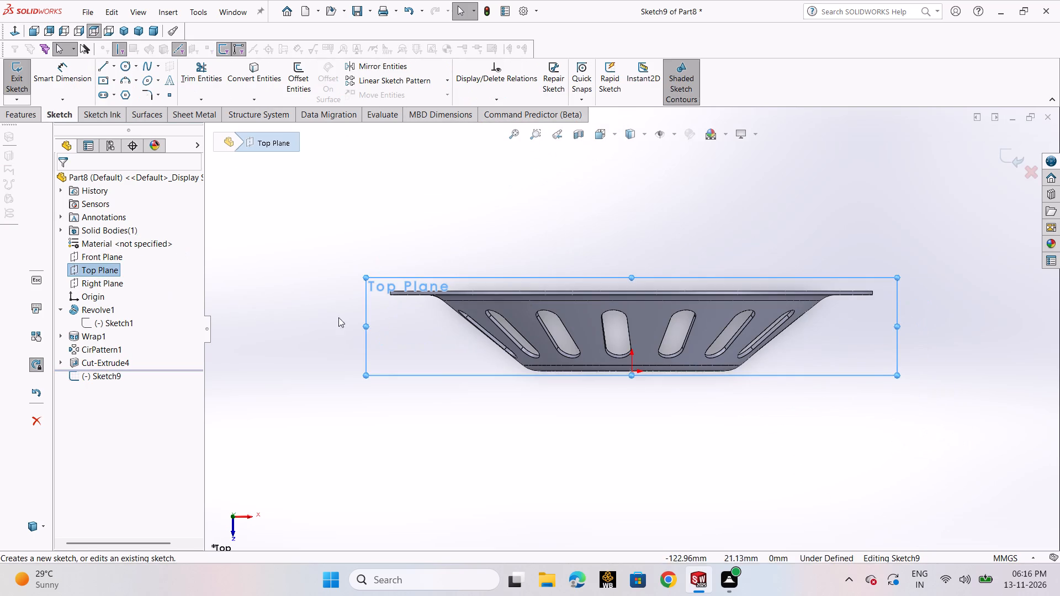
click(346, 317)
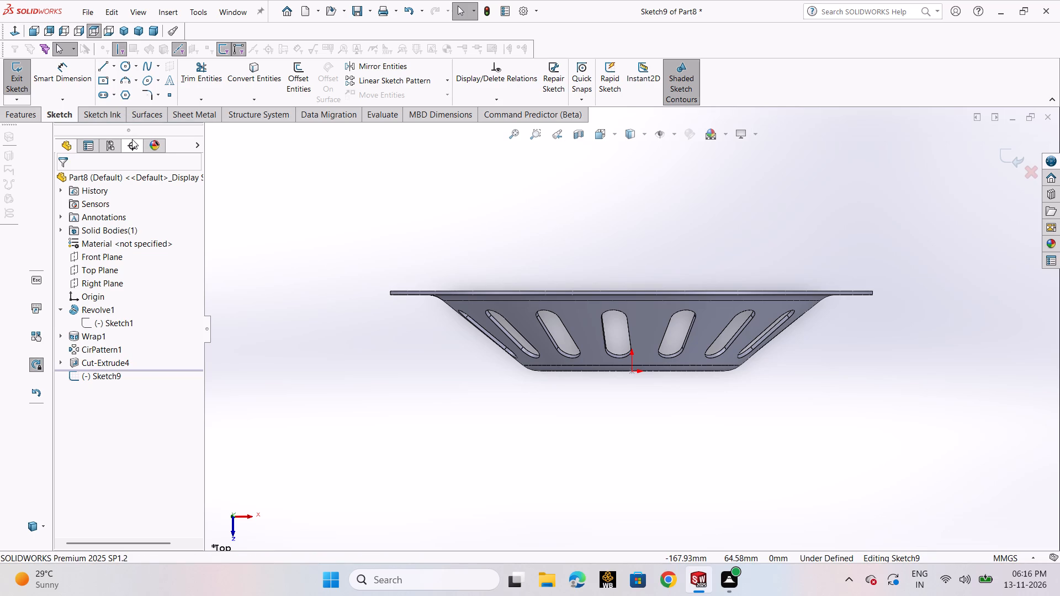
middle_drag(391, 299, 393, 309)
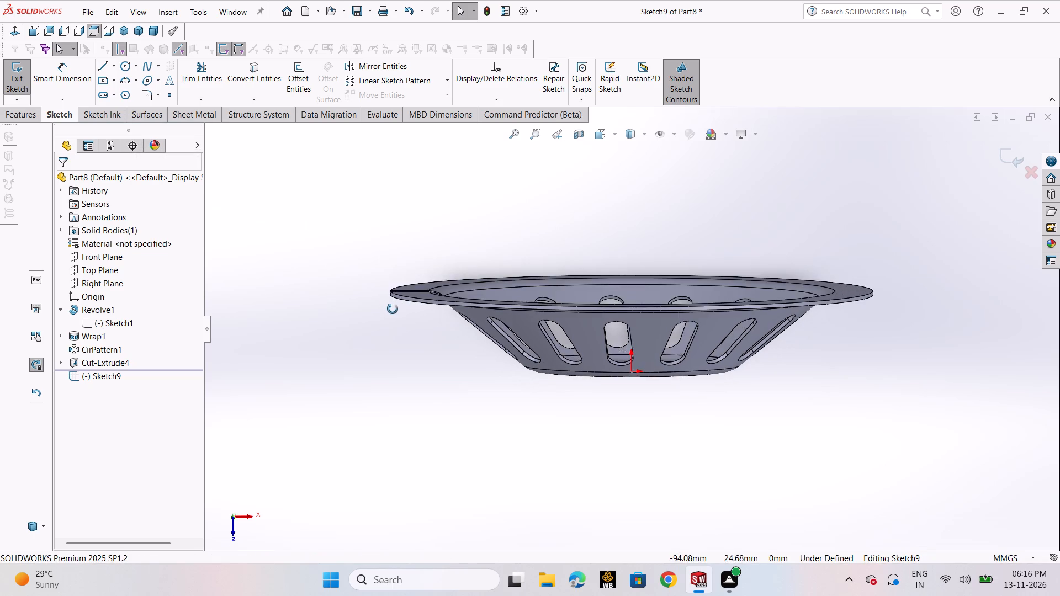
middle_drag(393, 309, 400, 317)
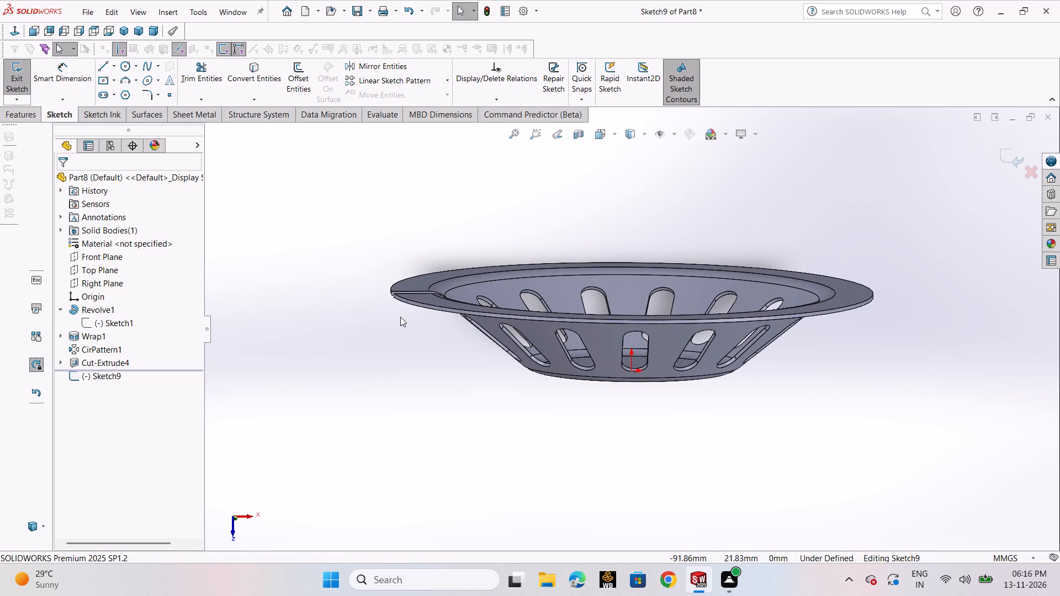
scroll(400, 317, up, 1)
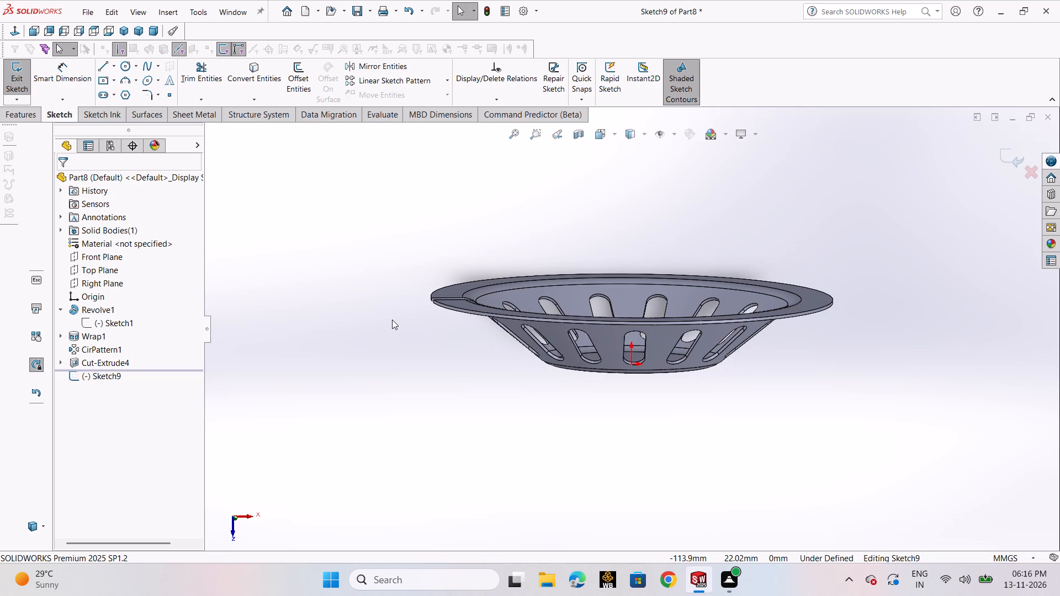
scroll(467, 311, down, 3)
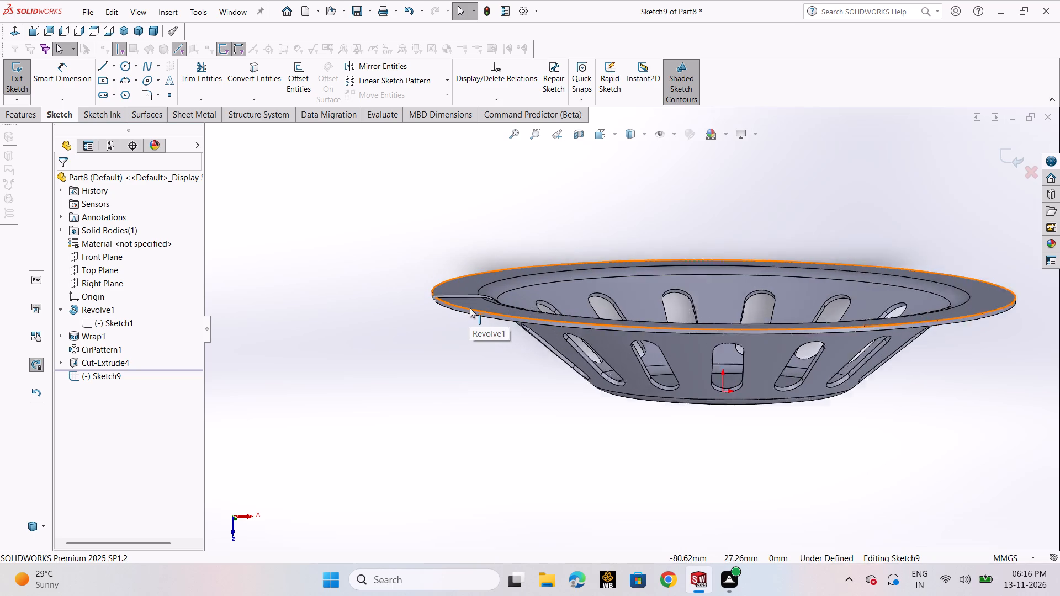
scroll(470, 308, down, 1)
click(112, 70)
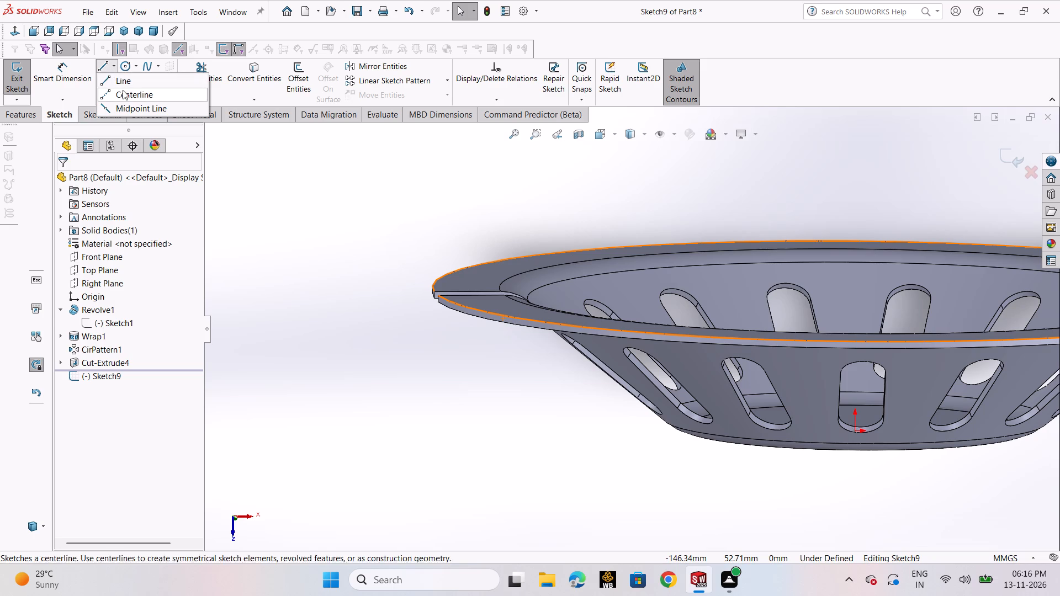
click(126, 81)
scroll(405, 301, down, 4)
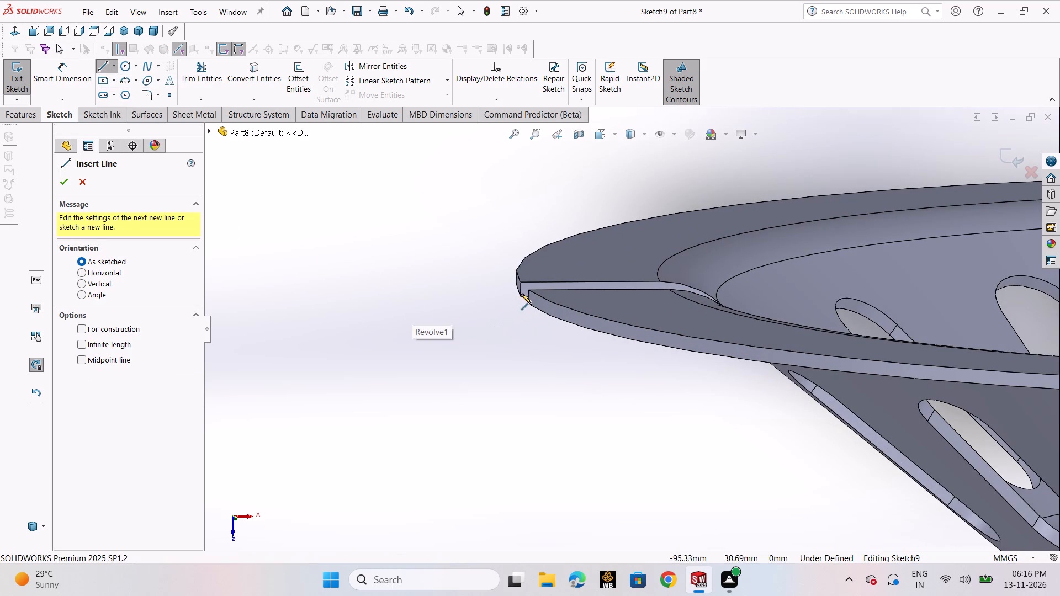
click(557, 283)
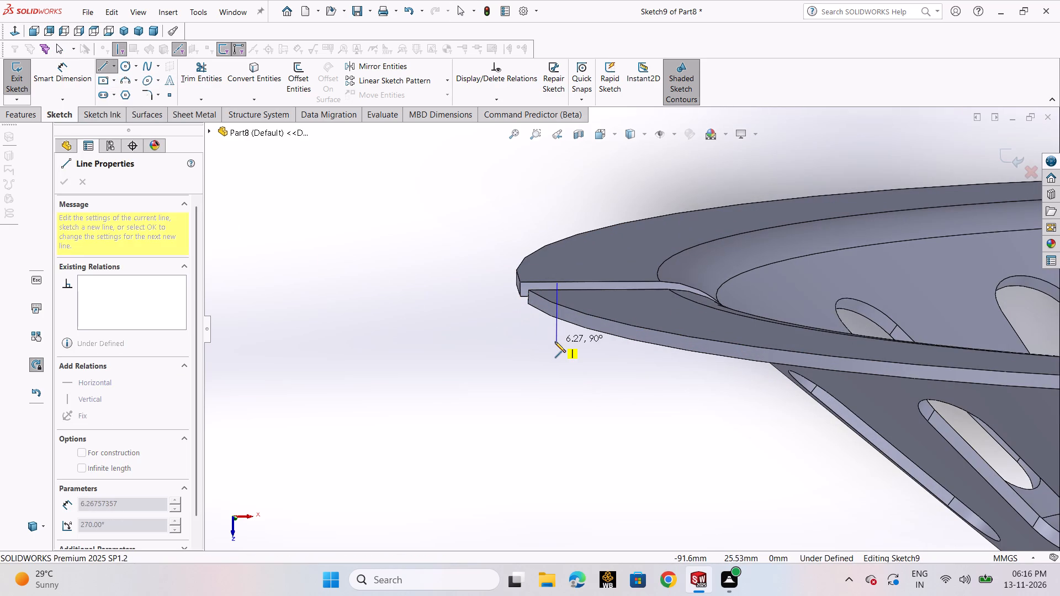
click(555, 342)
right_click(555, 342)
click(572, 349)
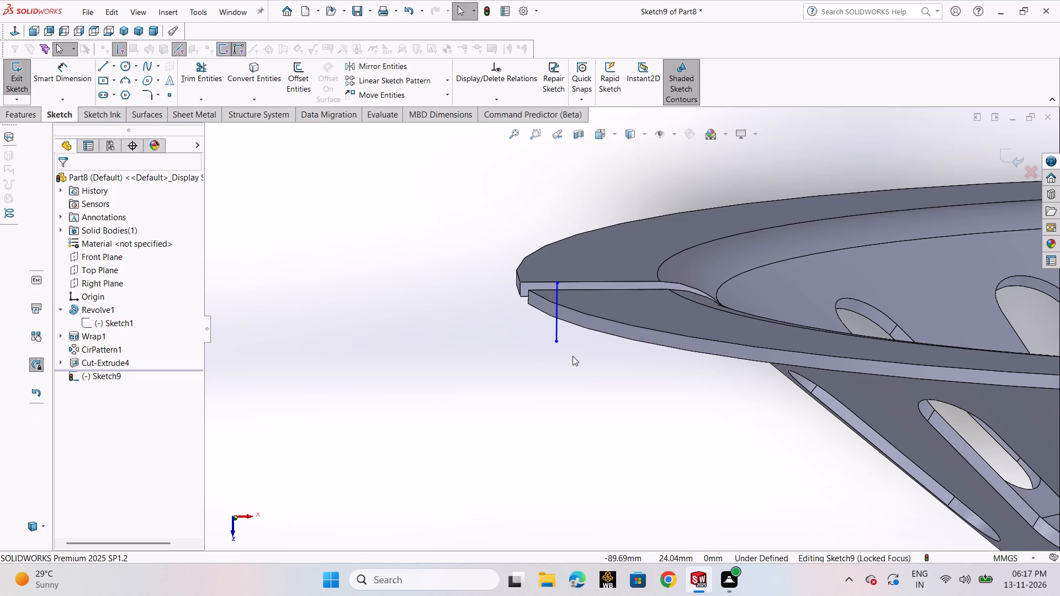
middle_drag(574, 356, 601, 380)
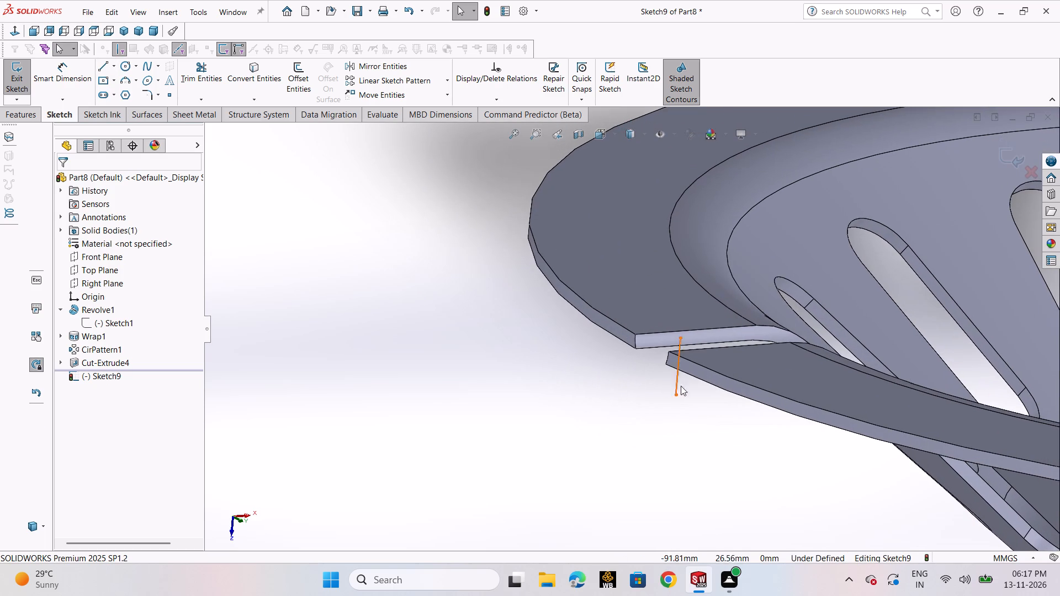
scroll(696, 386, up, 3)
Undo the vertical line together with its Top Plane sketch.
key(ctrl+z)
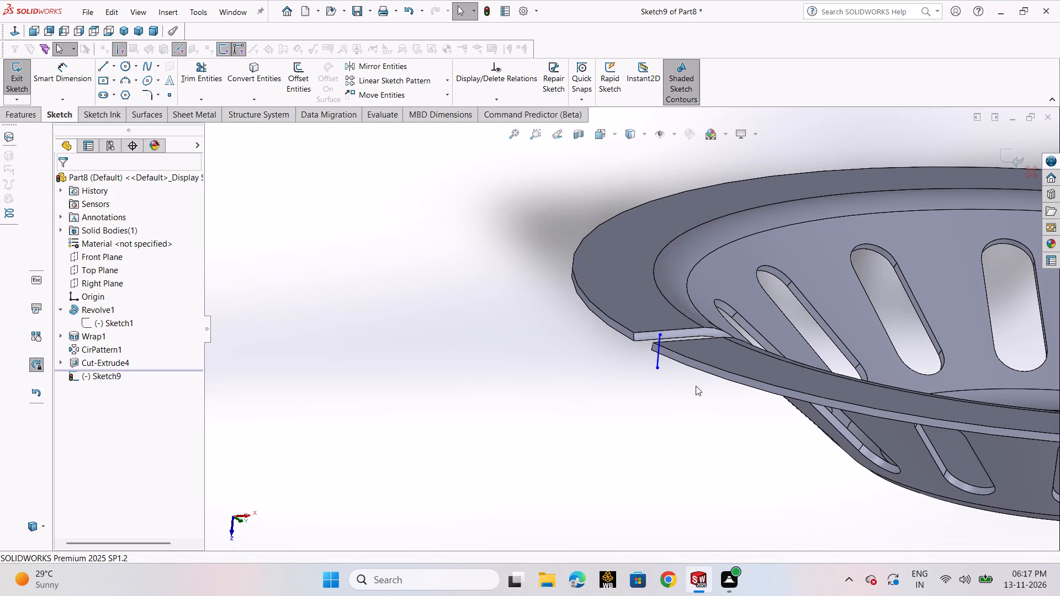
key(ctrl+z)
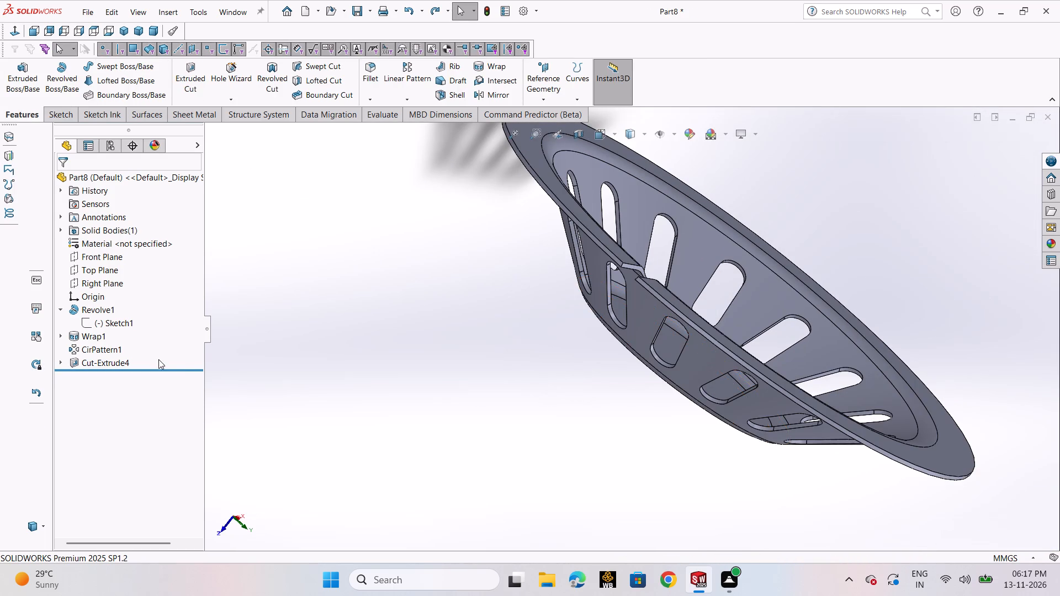
On the Top Plane, sketch a vertical line across the rim's thickness at its outer edge, continuing about 17 mm horizontally inward along the underside.
click(105, 274)
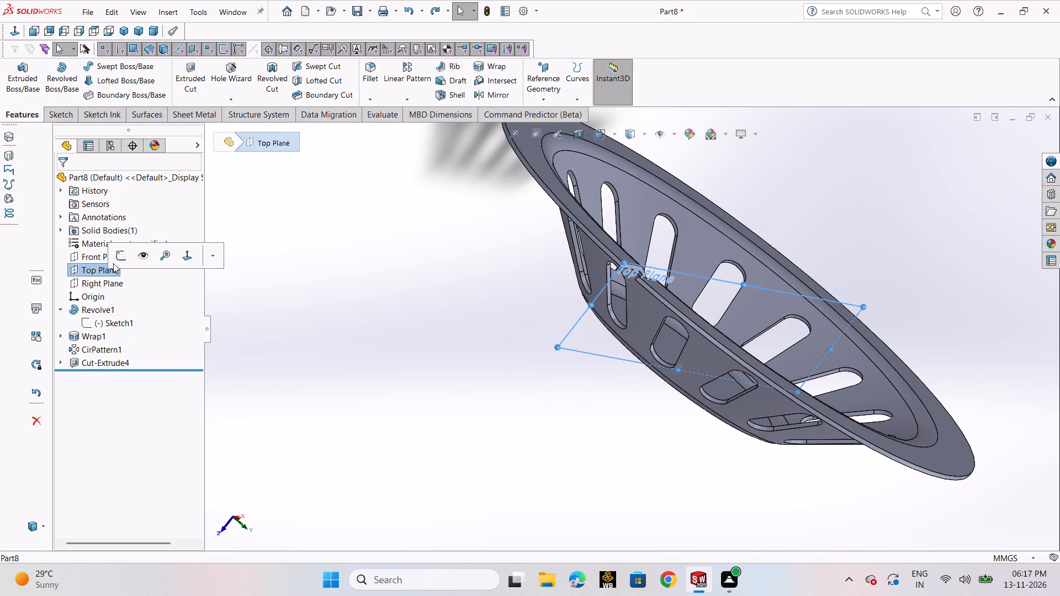
click(116, 258)
click(263, 326)
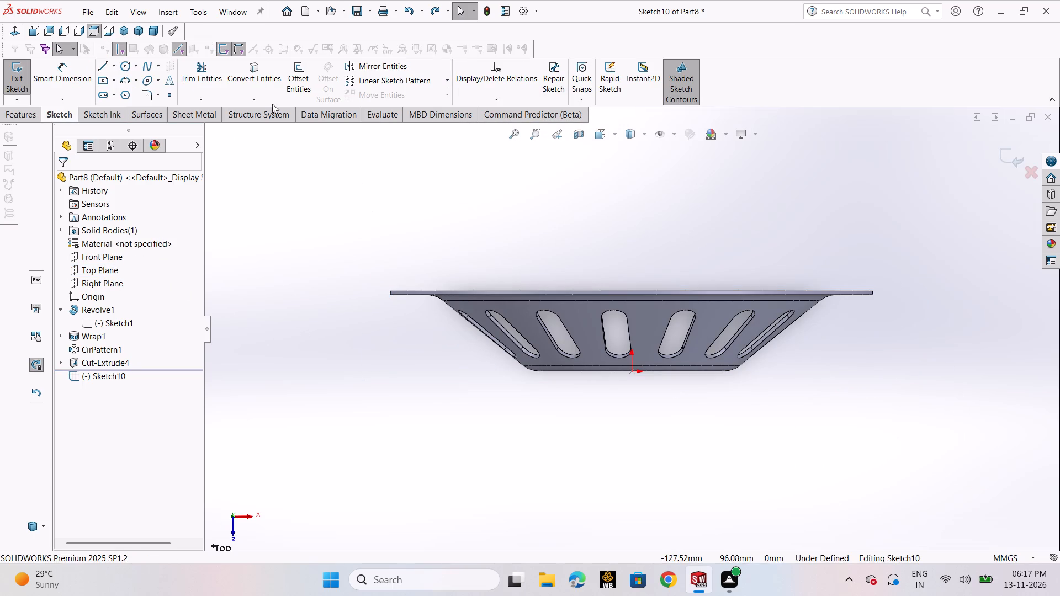
click(104, 62)
click(112, 77)
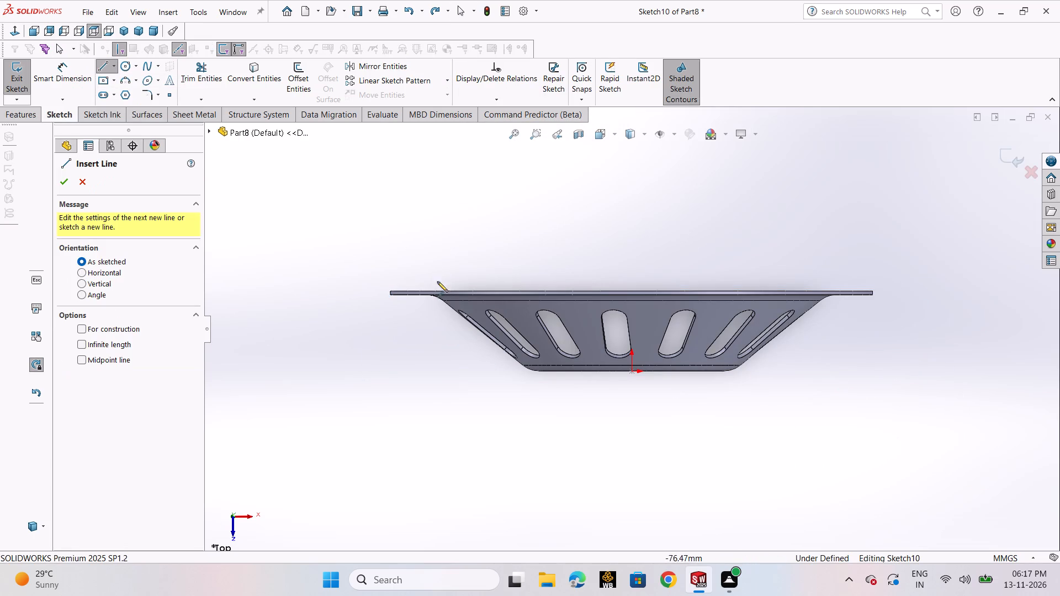
scroll(432, 289, down, 3)
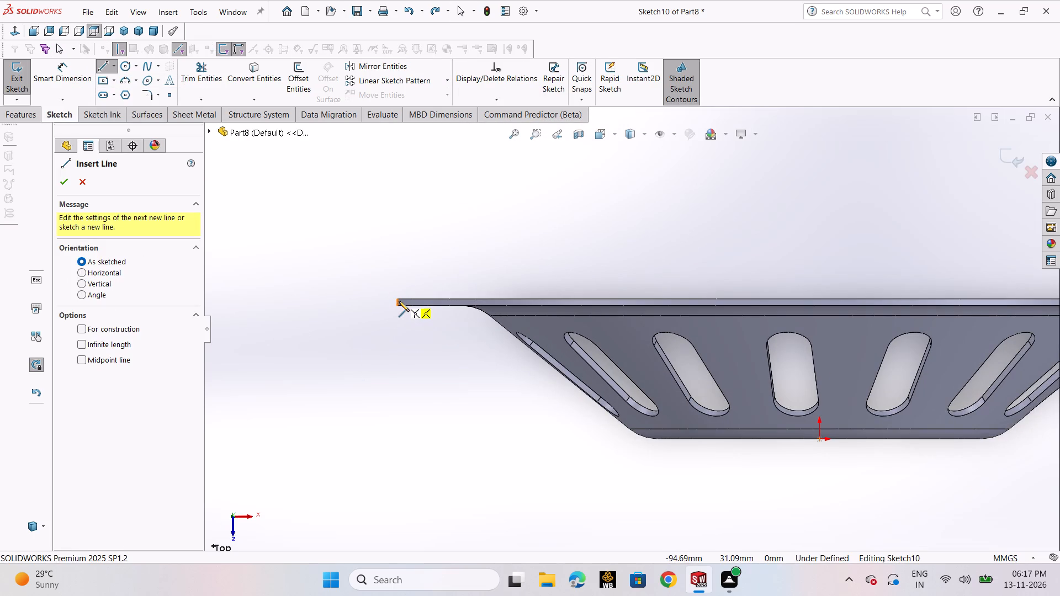
click(397, 298)
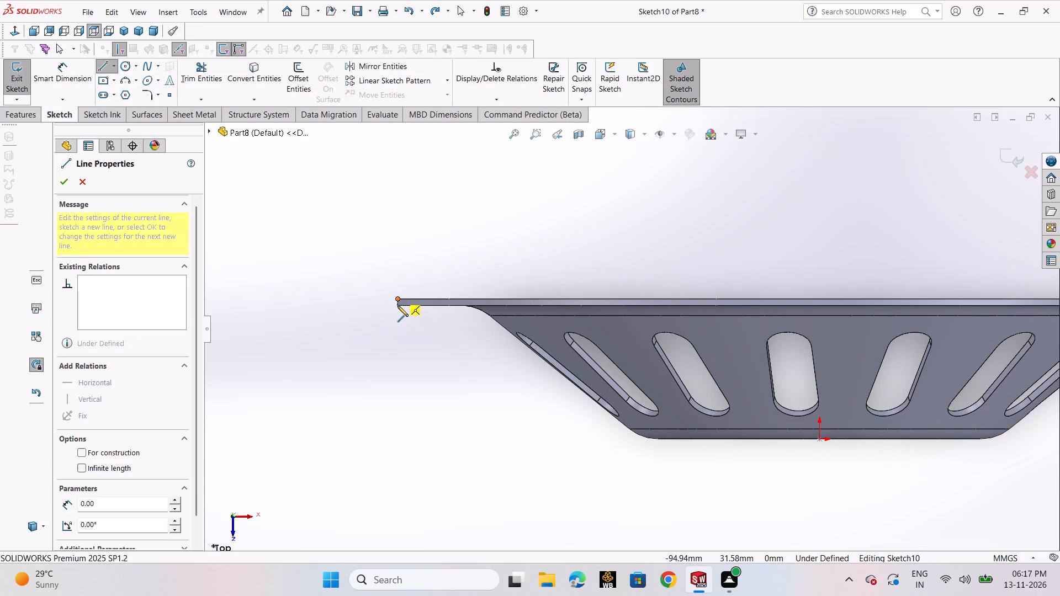
click(397, 306)
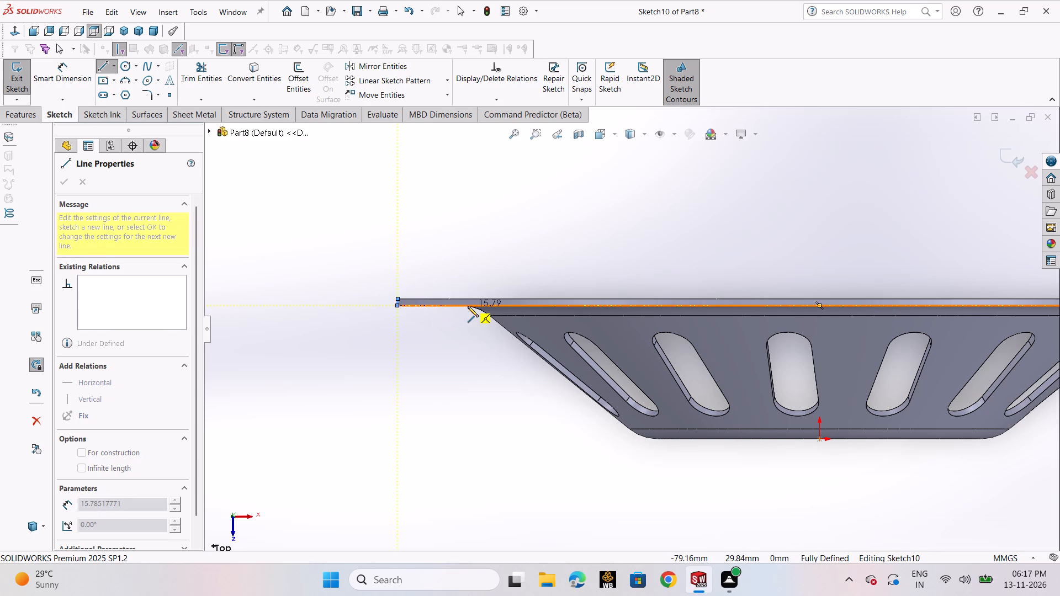
middle_click(468, 306)
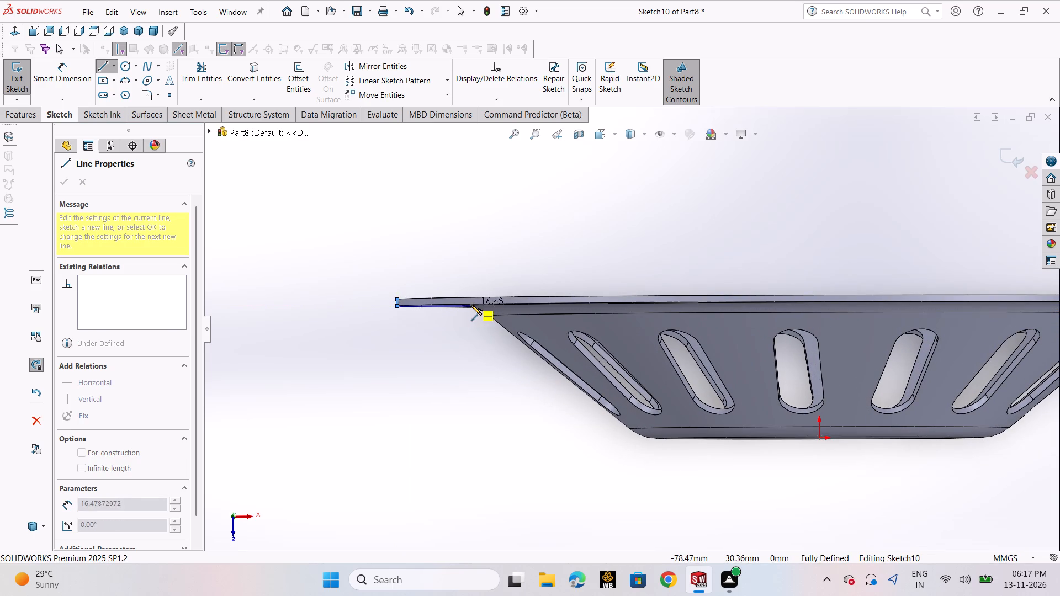
click(473, 308)
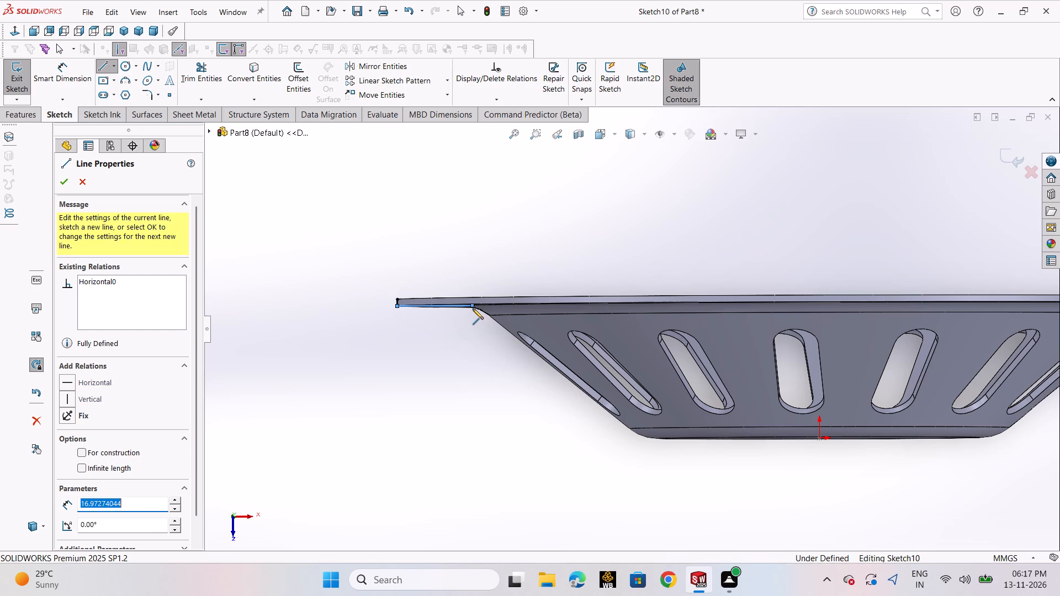
right_click(473, 308)
click(489, 316)
scroll(499, 270, up, 2)
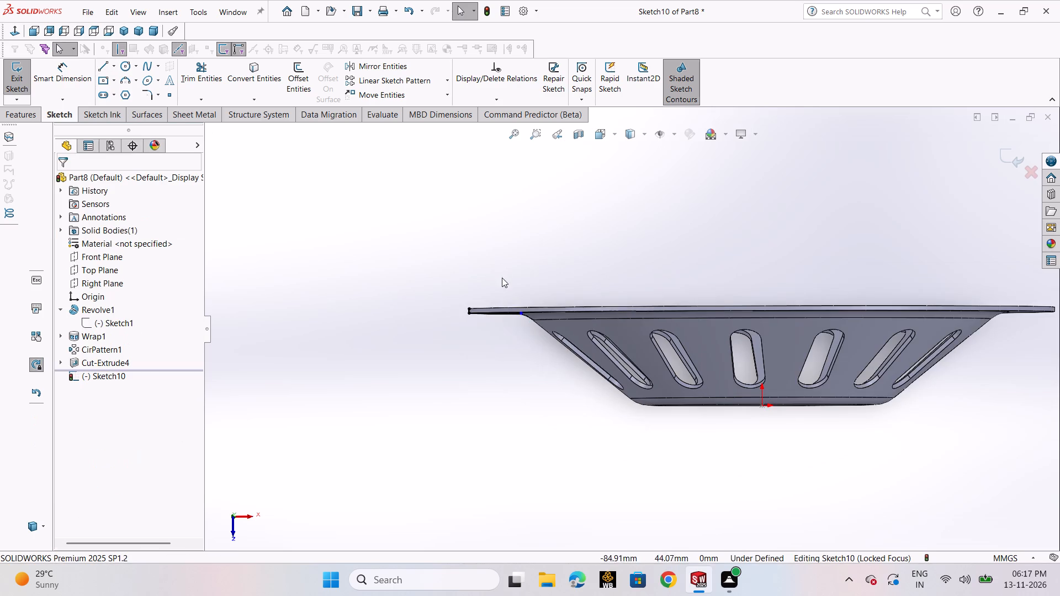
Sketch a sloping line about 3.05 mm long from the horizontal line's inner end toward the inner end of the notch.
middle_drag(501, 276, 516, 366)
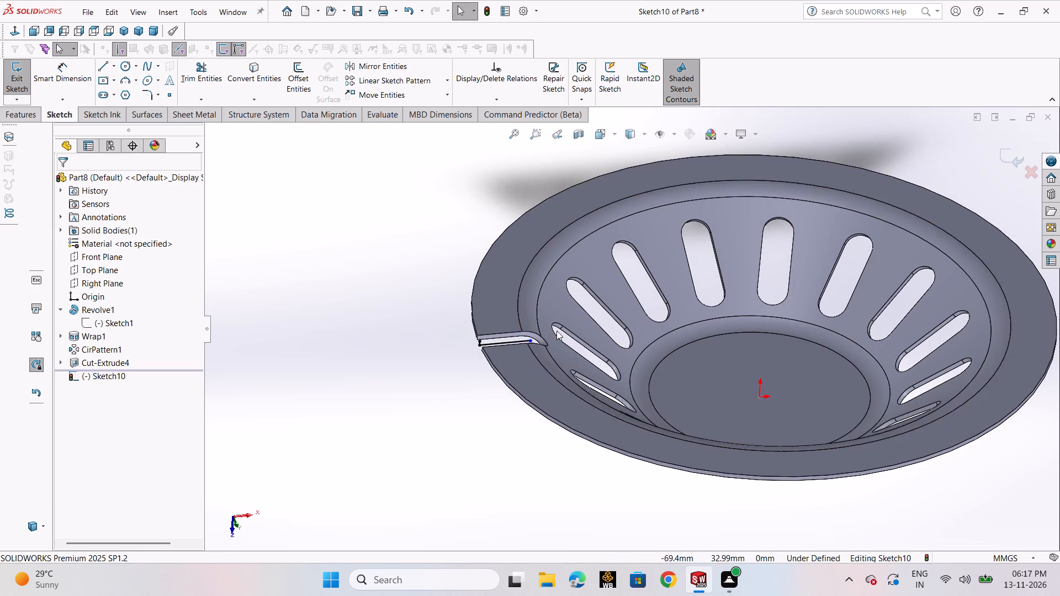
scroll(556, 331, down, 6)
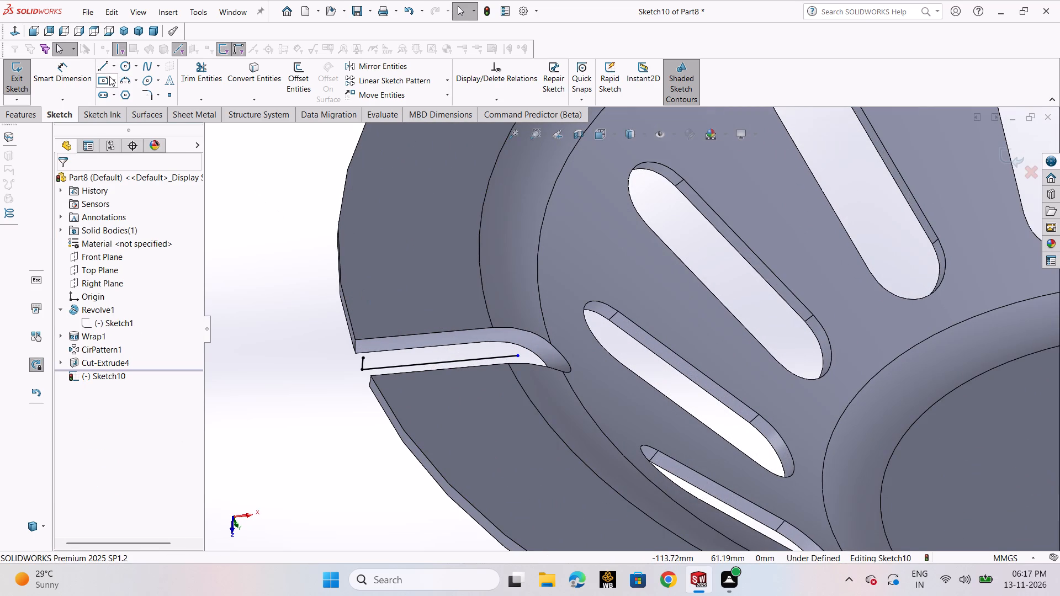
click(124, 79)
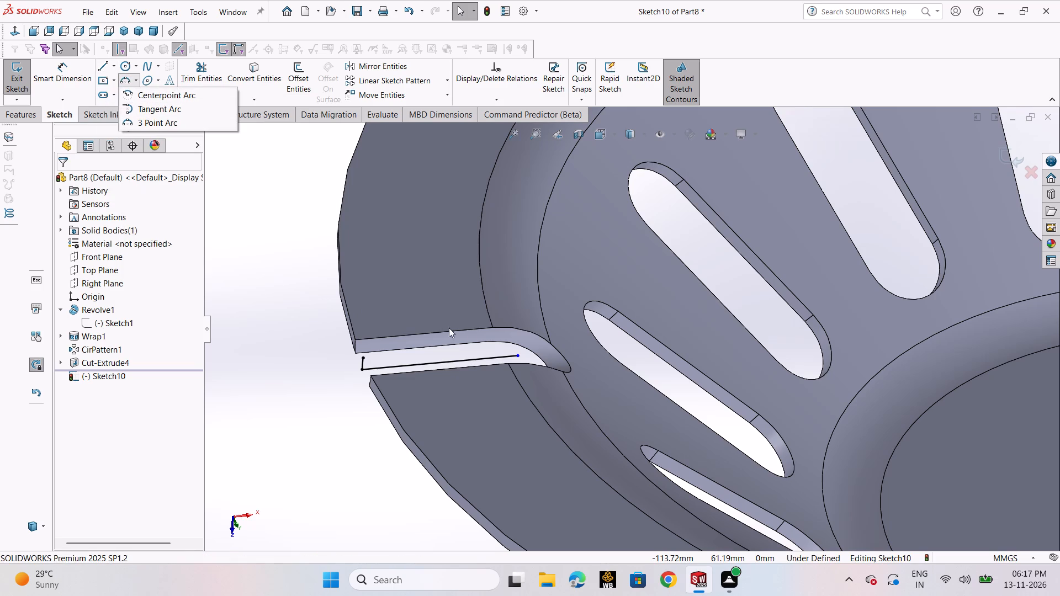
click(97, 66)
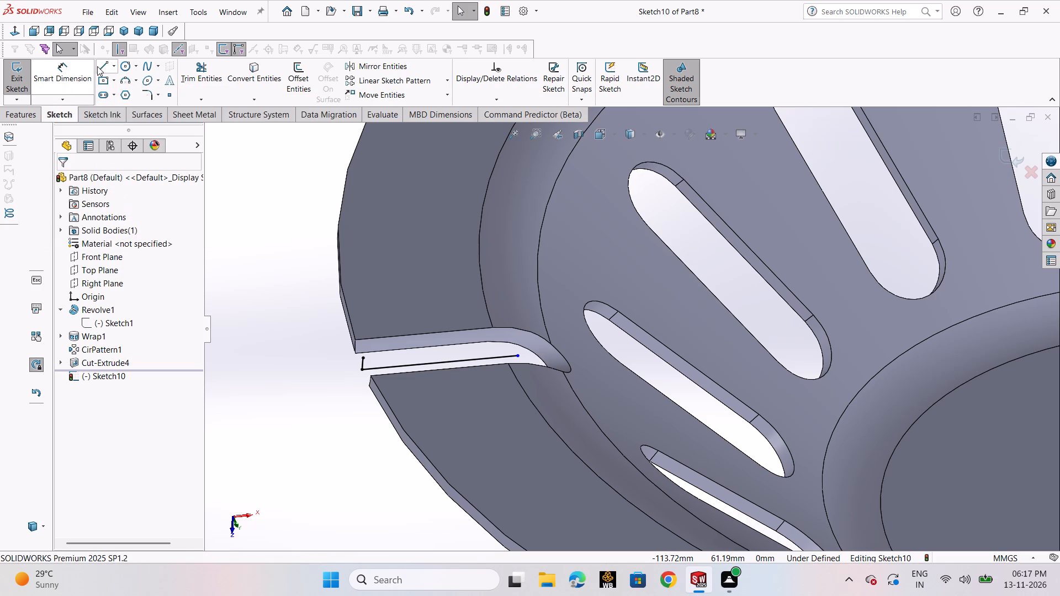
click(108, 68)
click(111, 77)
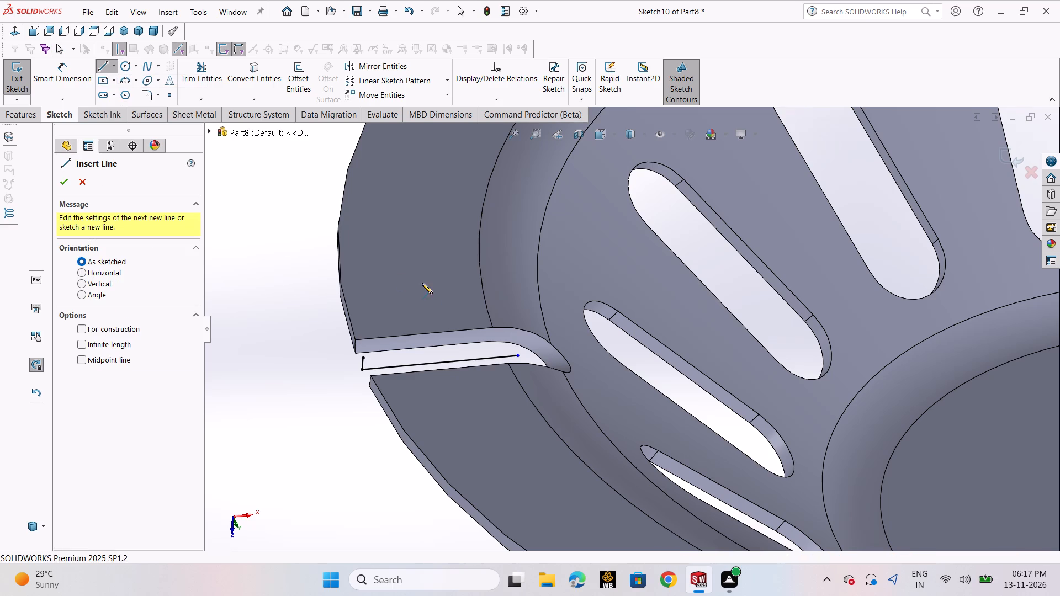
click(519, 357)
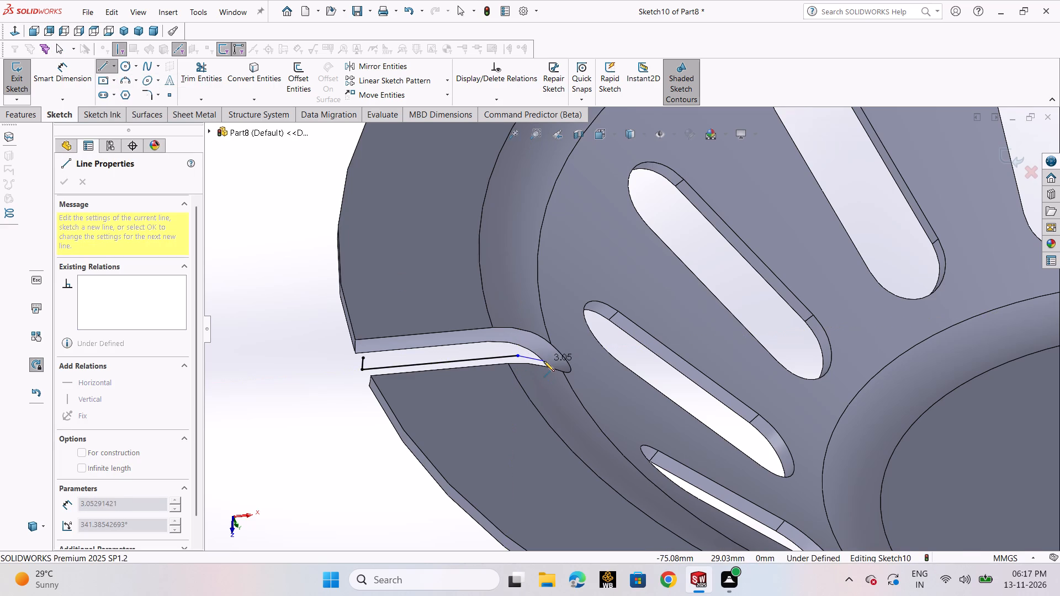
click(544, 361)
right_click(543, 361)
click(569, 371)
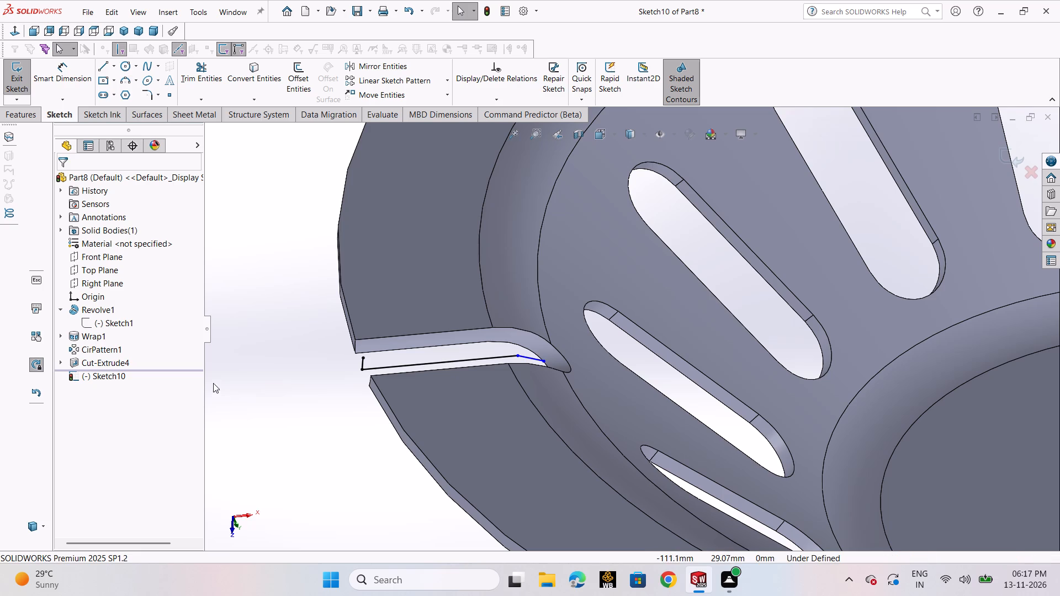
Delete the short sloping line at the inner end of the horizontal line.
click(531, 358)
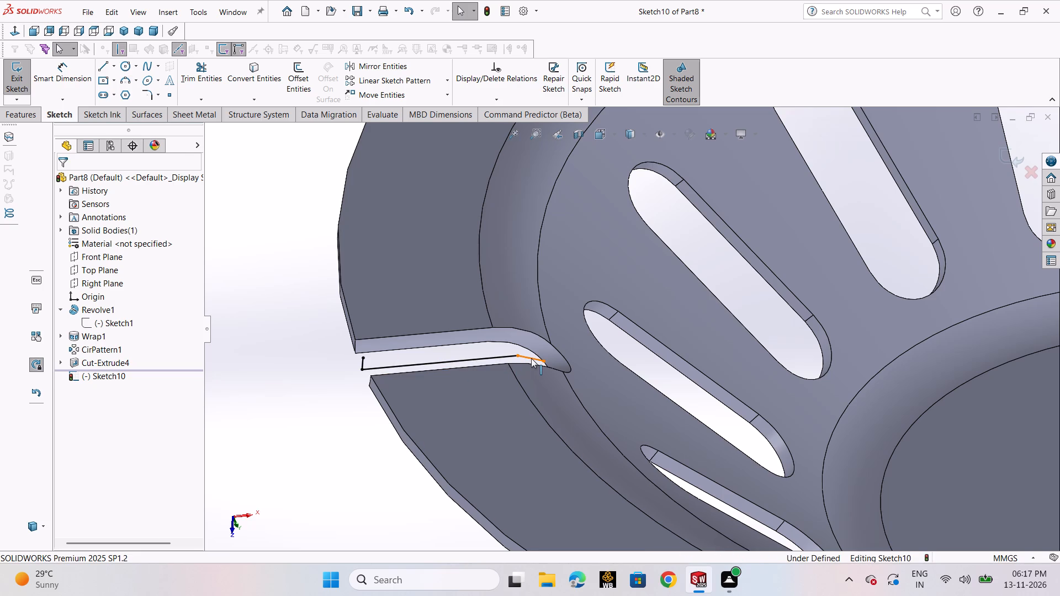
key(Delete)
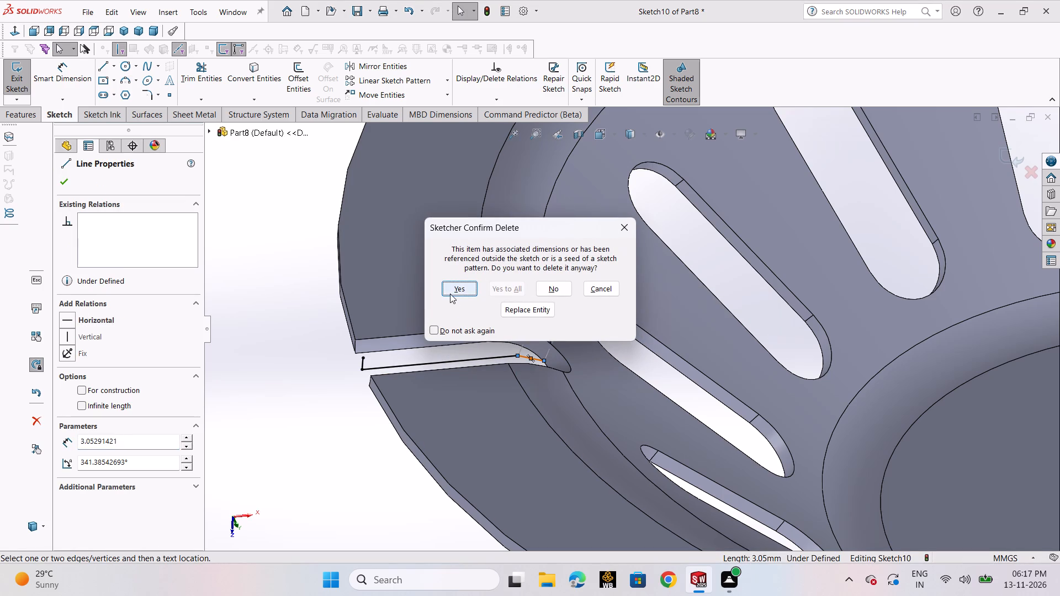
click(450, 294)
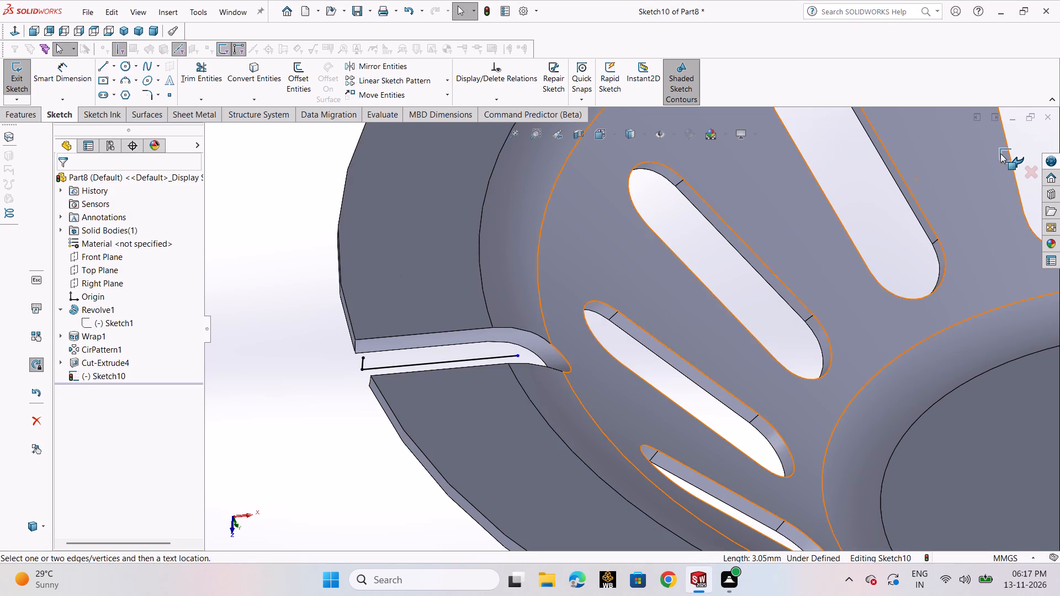
Exit the Top Plane sketch, keeping the vertical and horizontal lines at the rim notch.
click(1000, 153)
scroll(704, 278, up, 2)
click(392, 354)
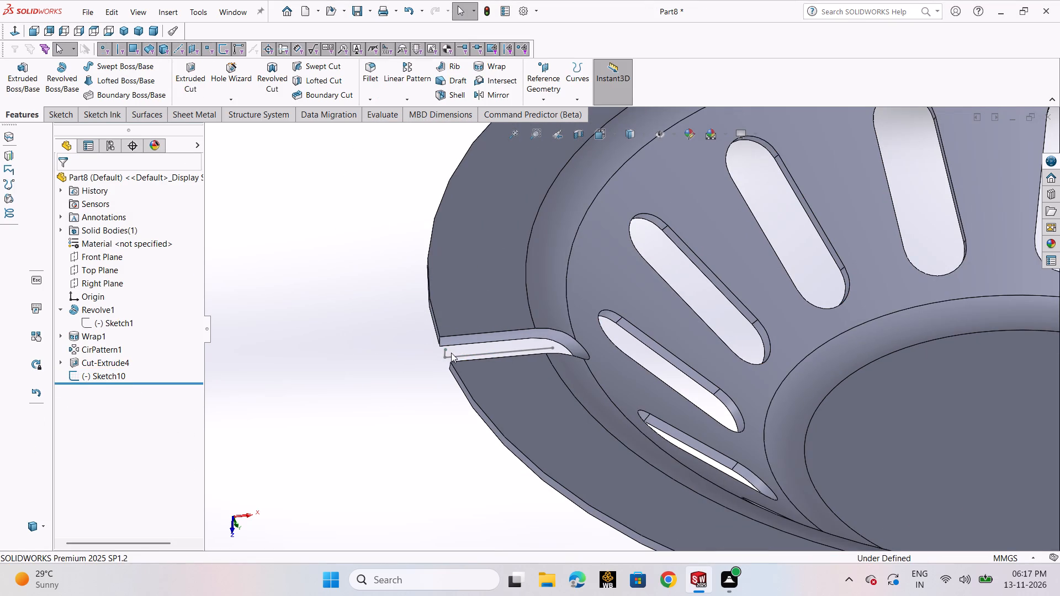
Start a 3D sketch and convert the existing vertical and horizontal sketch lines at the rim notch into it.
click(49, 112)
click(26, 98)
click(36, 122)
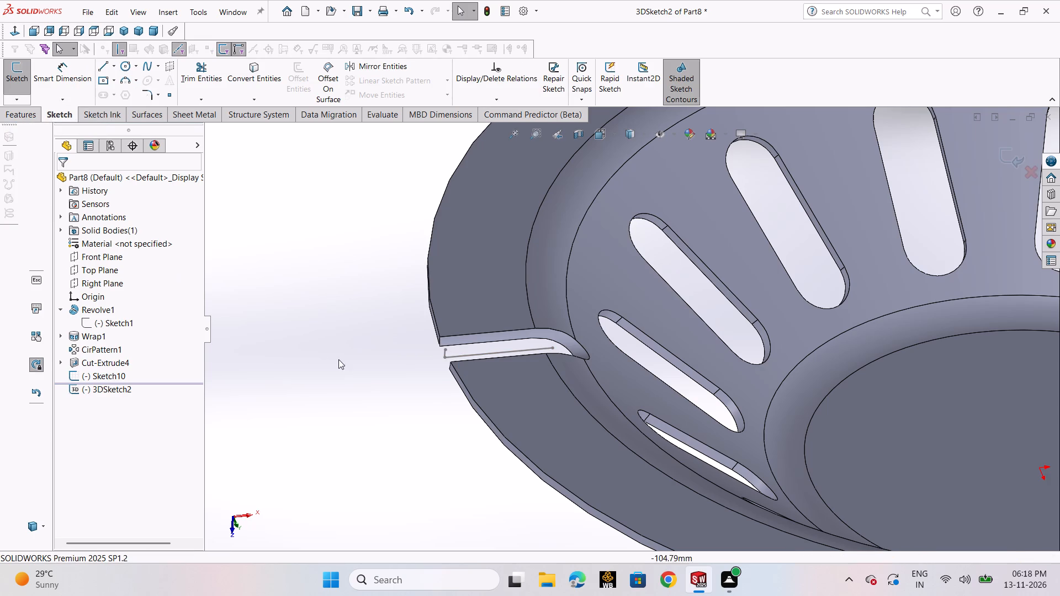
click(253, 81)
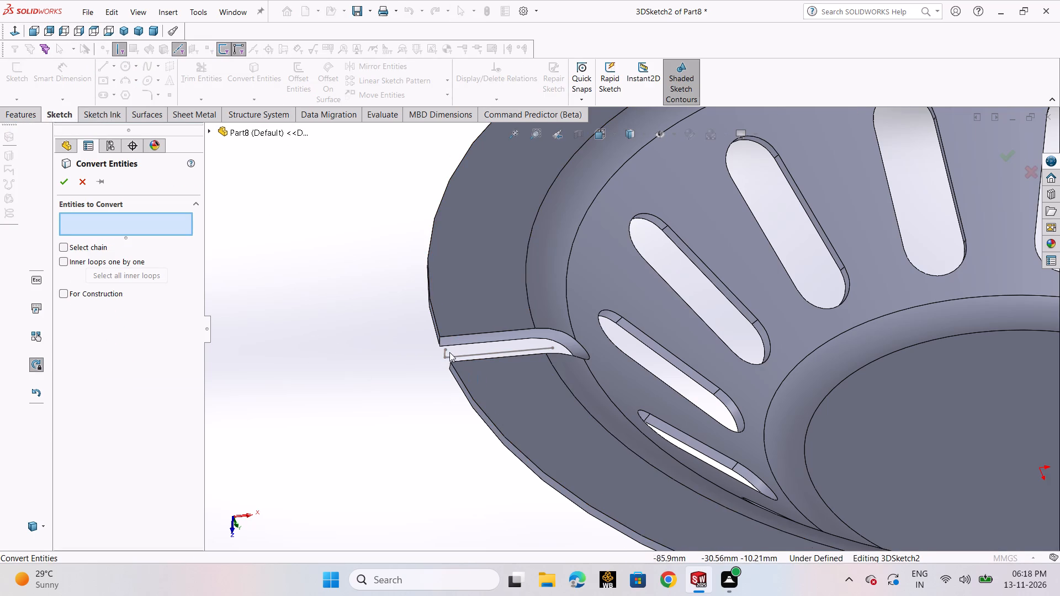
scroll(449, 352, down, 3)
click(474, 349)
click(487, 355)
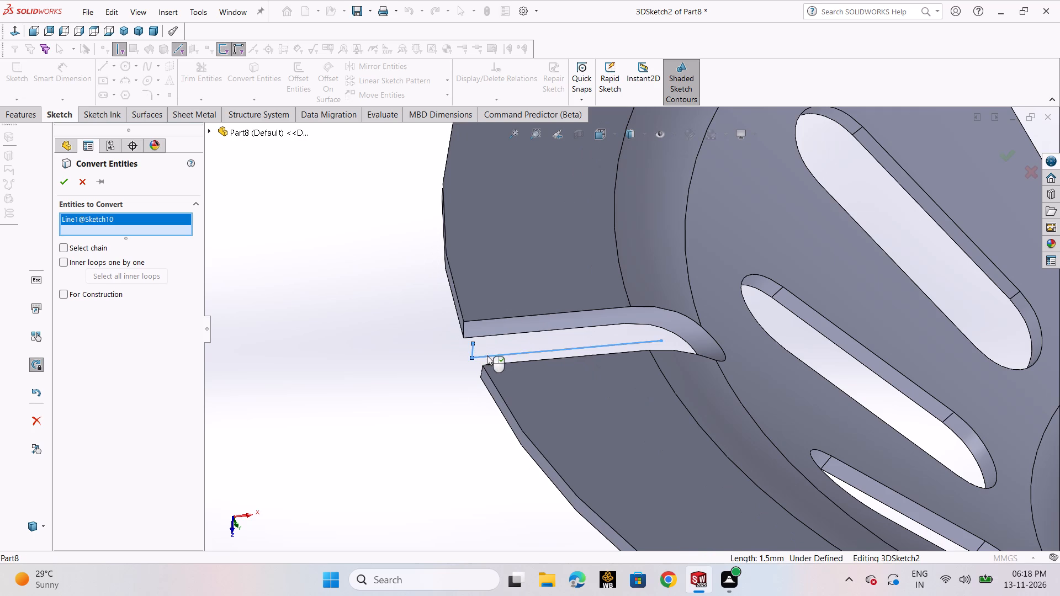
click(57, 179)
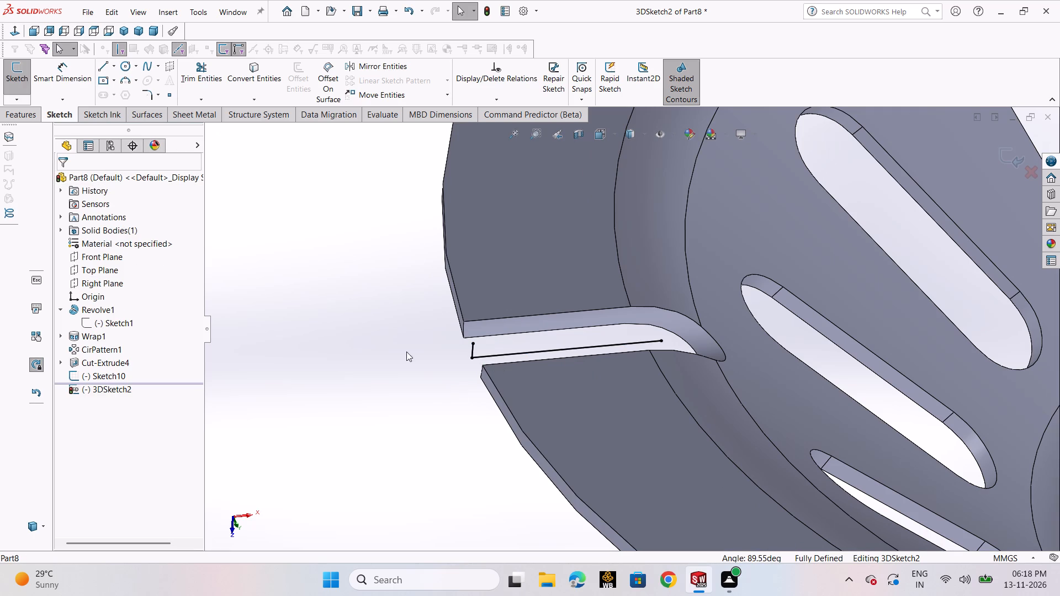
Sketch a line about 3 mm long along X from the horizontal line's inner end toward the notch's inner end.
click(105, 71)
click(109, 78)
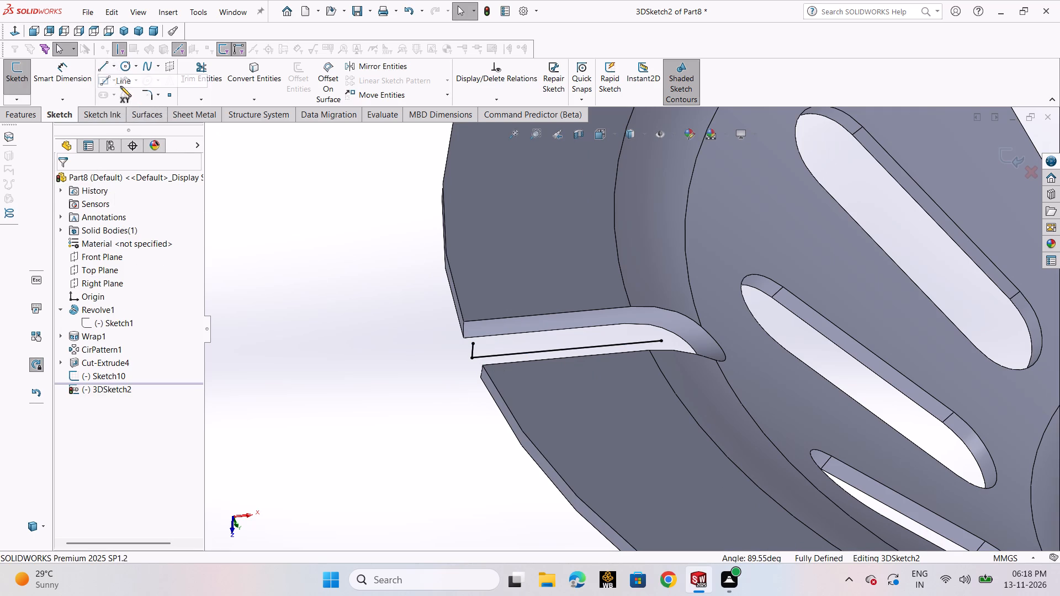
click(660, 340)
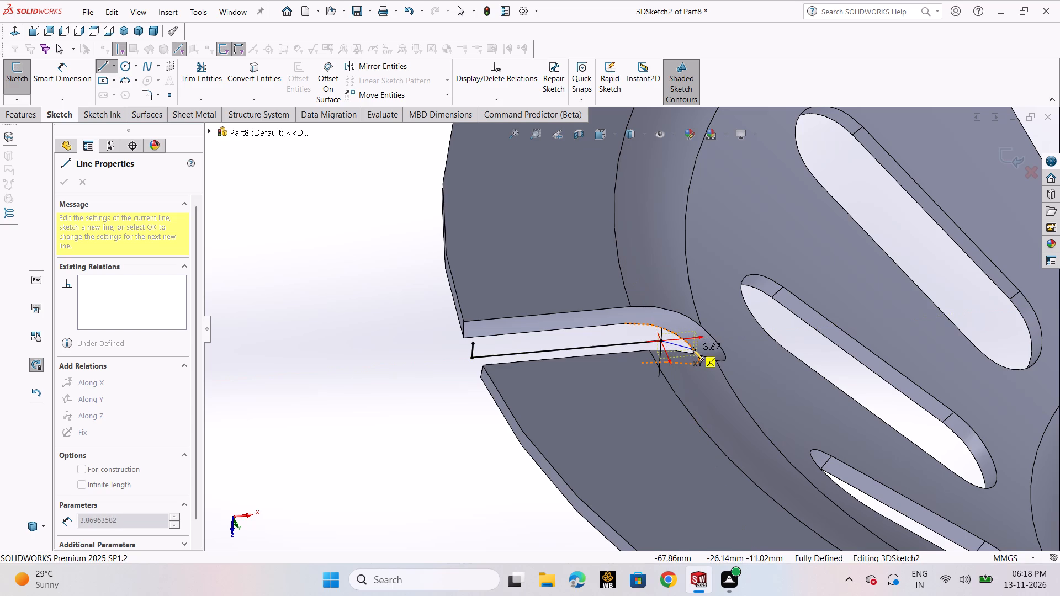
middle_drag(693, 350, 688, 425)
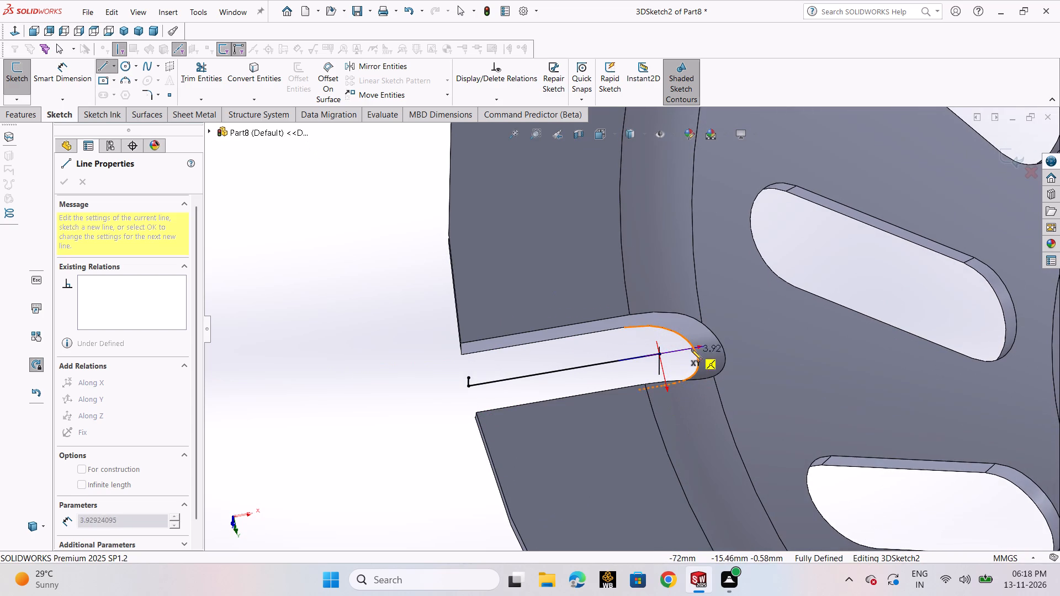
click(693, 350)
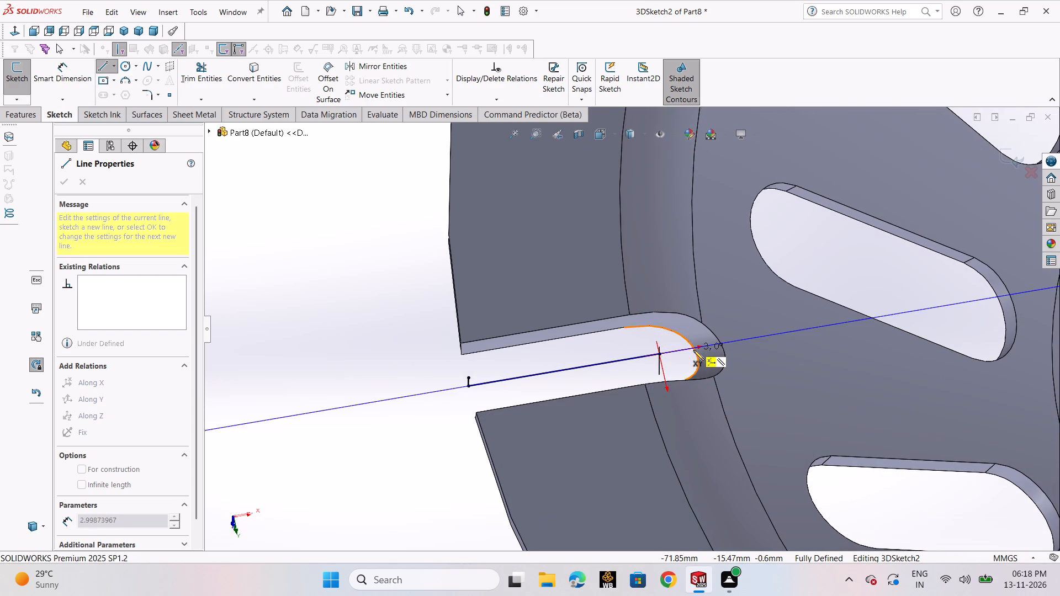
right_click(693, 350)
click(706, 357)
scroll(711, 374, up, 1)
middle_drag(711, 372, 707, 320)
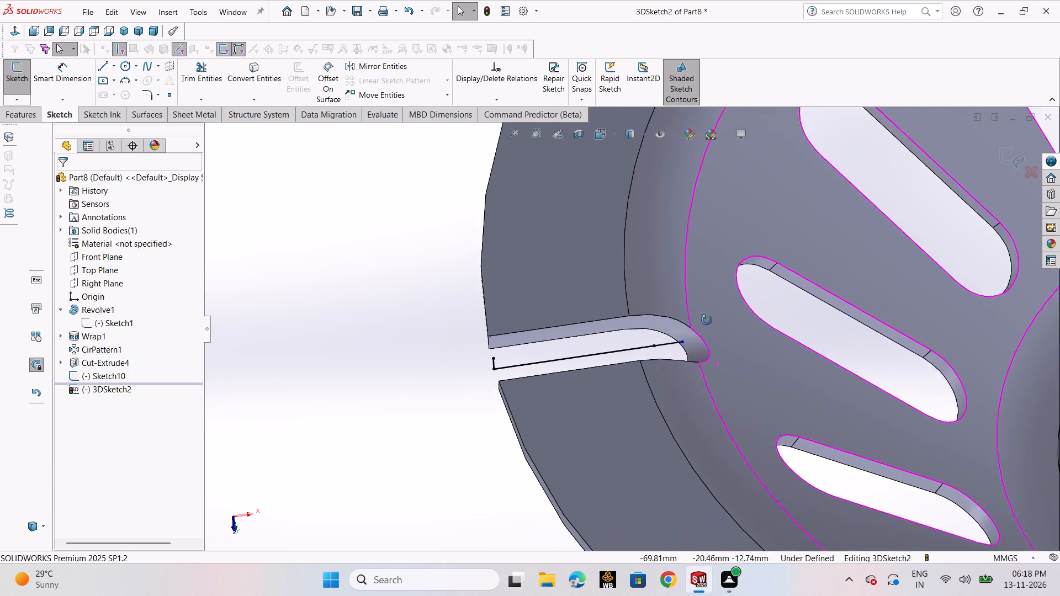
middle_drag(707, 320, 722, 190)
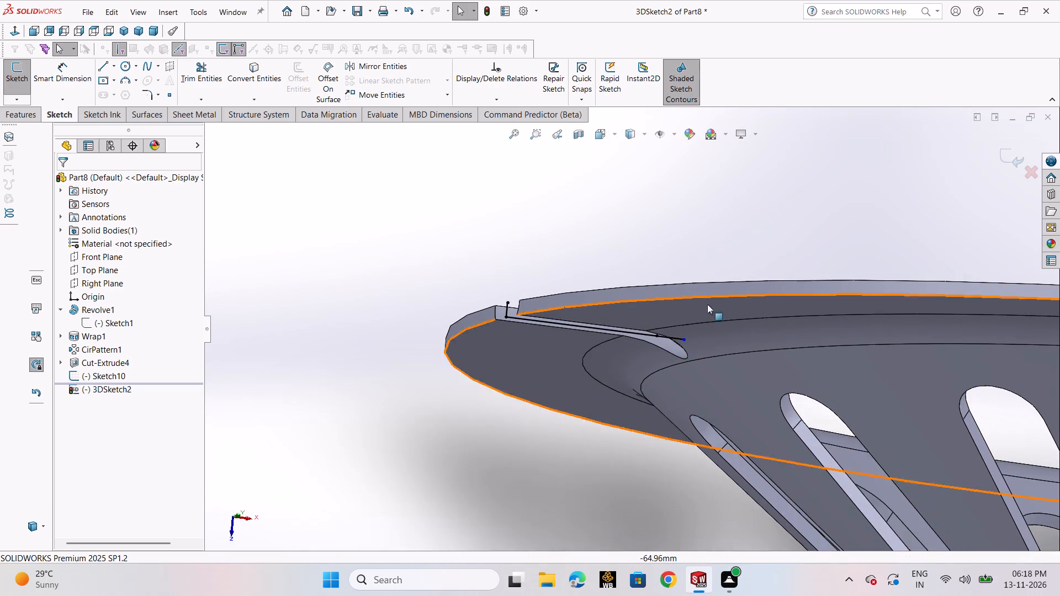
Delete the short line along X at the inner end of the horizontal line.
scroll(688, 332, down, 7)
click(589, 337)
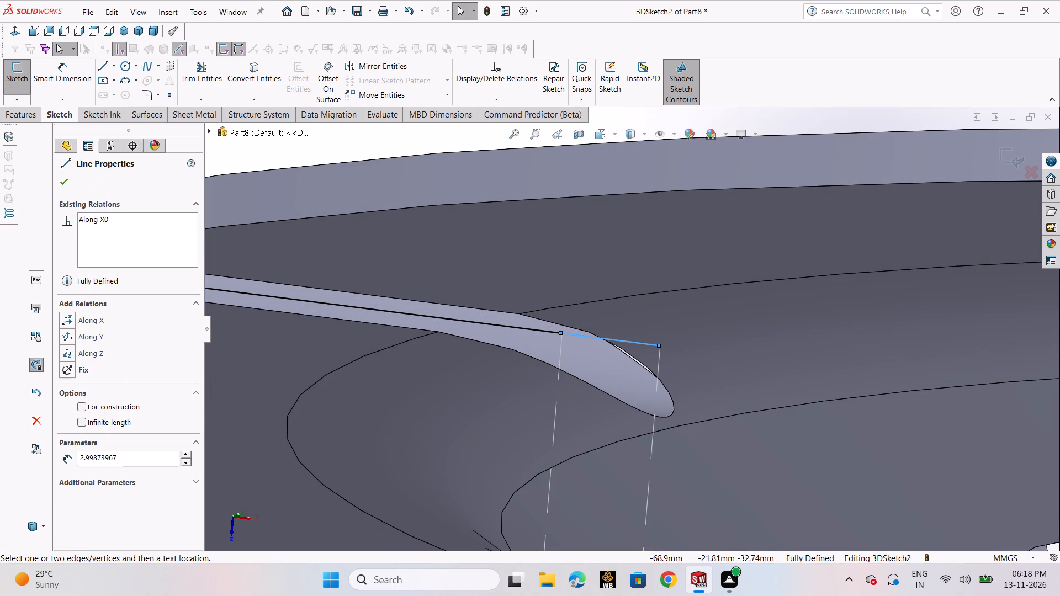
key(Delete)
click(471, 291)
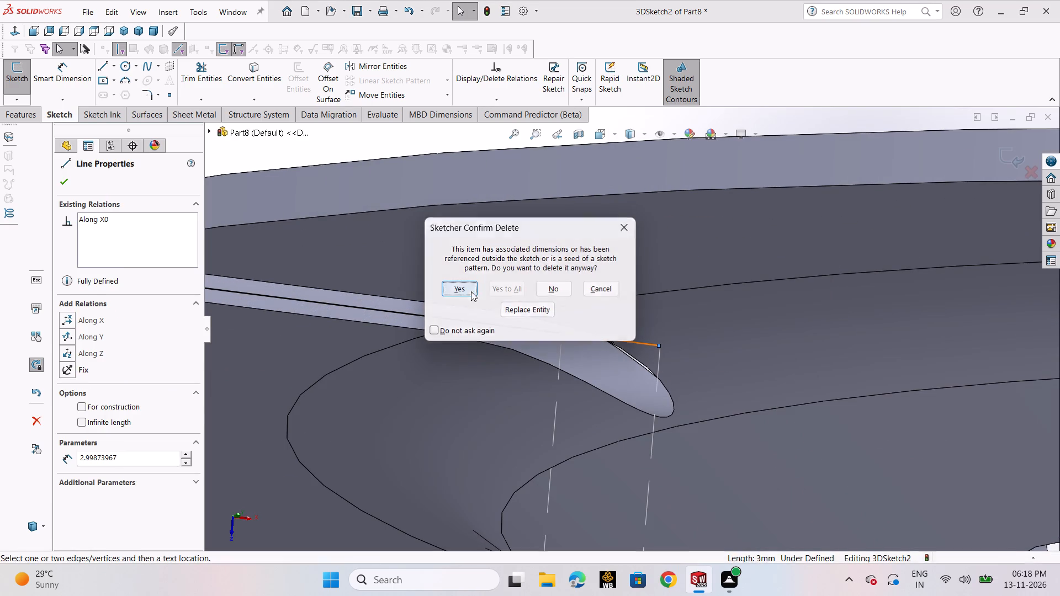
Sketch a sloping line about 3.97 mm long from the horizontal line's inner end down to the notch's lower inner tip.
click(109, 67)
click(110, 78)
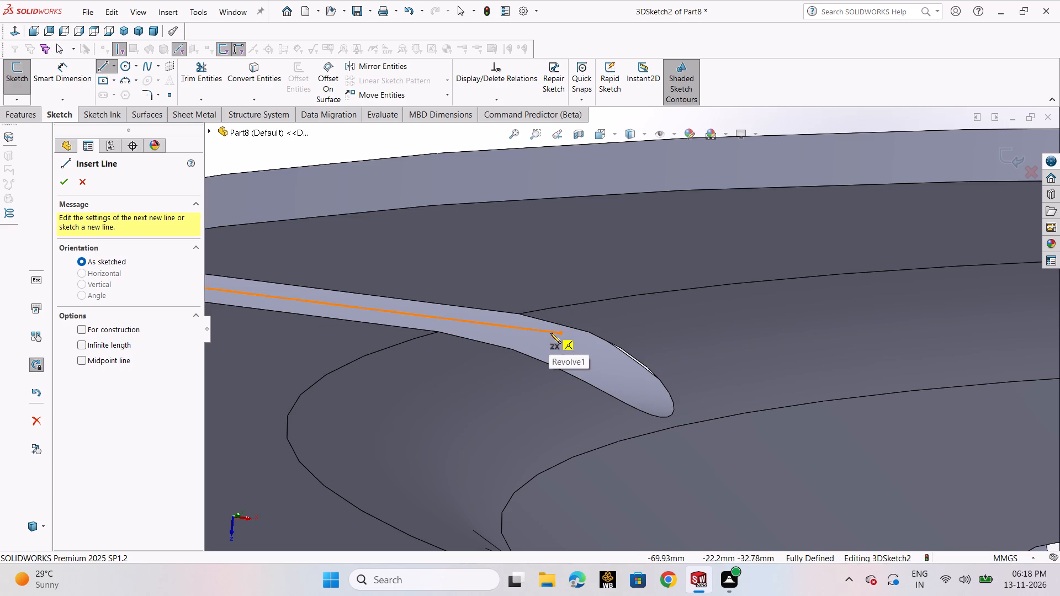
click(561, 335)
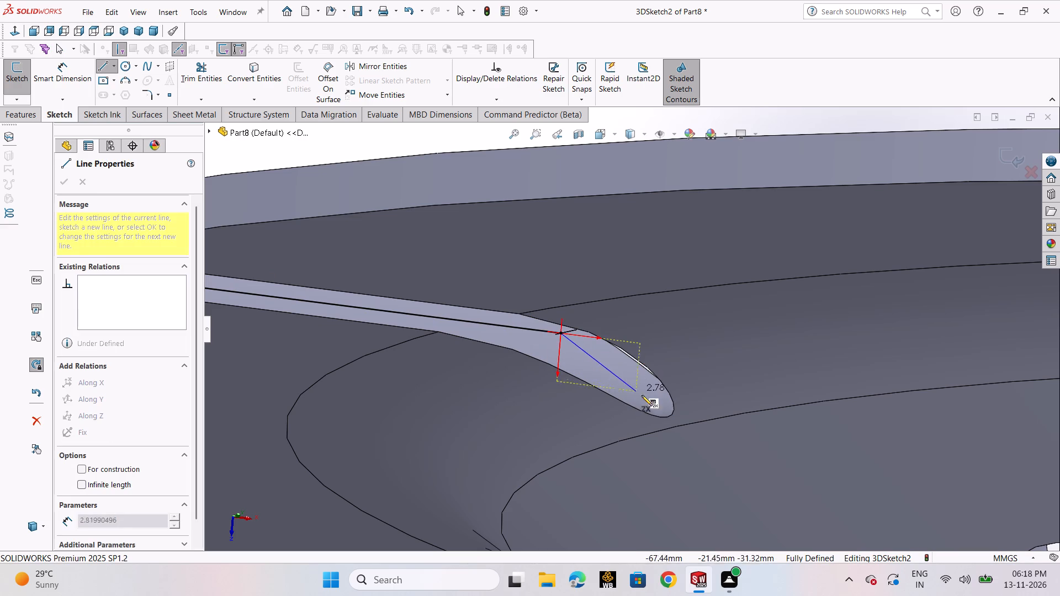
click(669, 415)
right_click(669, 415)
click(708, 422)
Sketch a circle of about 3.36 mm radius centred on the corner where the vertical and horizontal lines meet at the rim.
scroll(598, 416, up, 2)
middle_drag(618, 457, 619, 469)
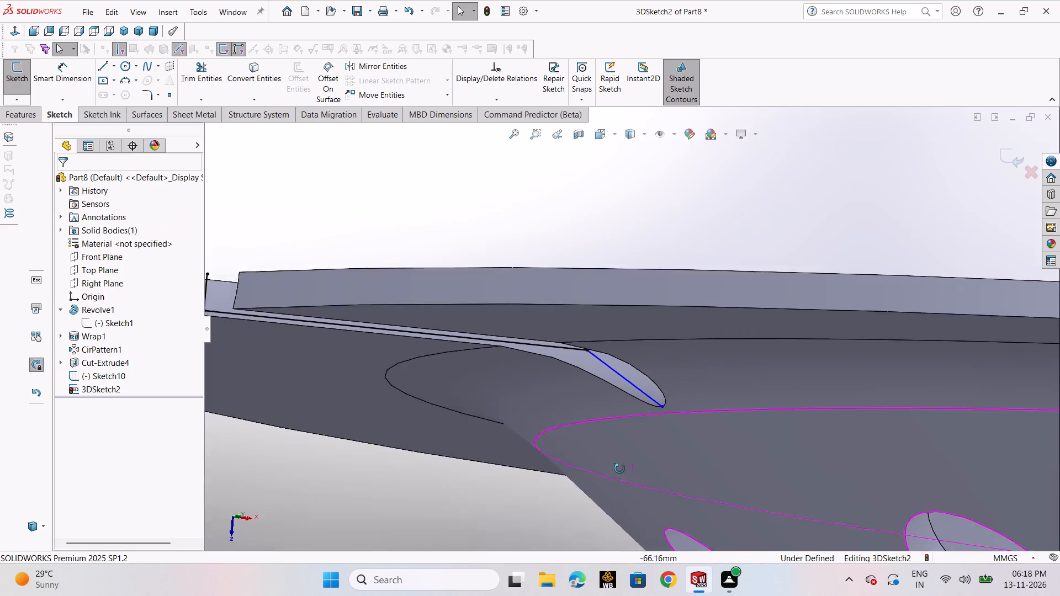
middle_drag(619, 469, 642, 545)
scroll(623, 504, up, 2)
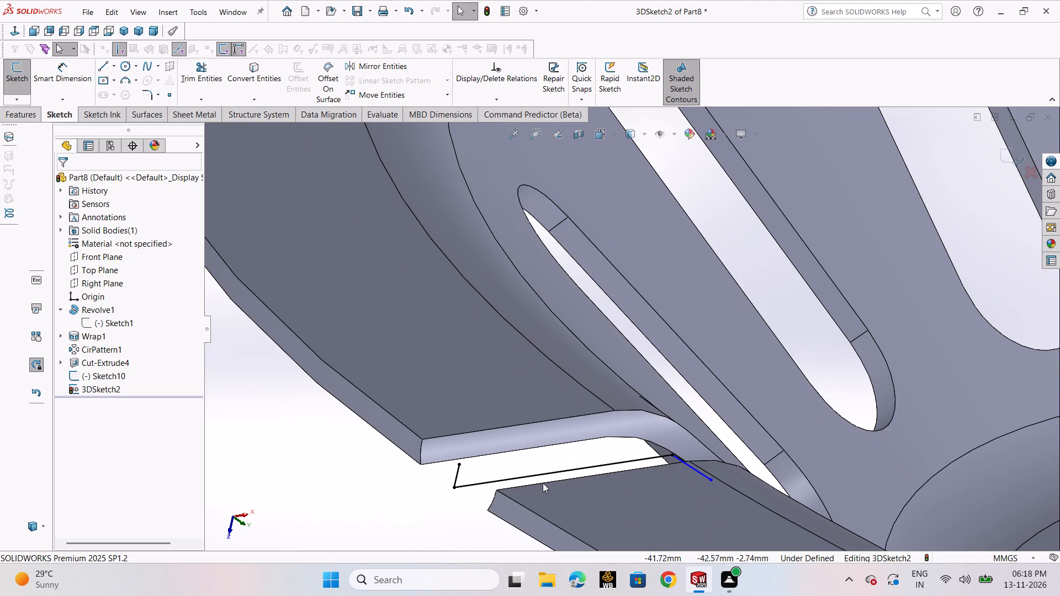
middle_drag(491, 512, 455, 461)
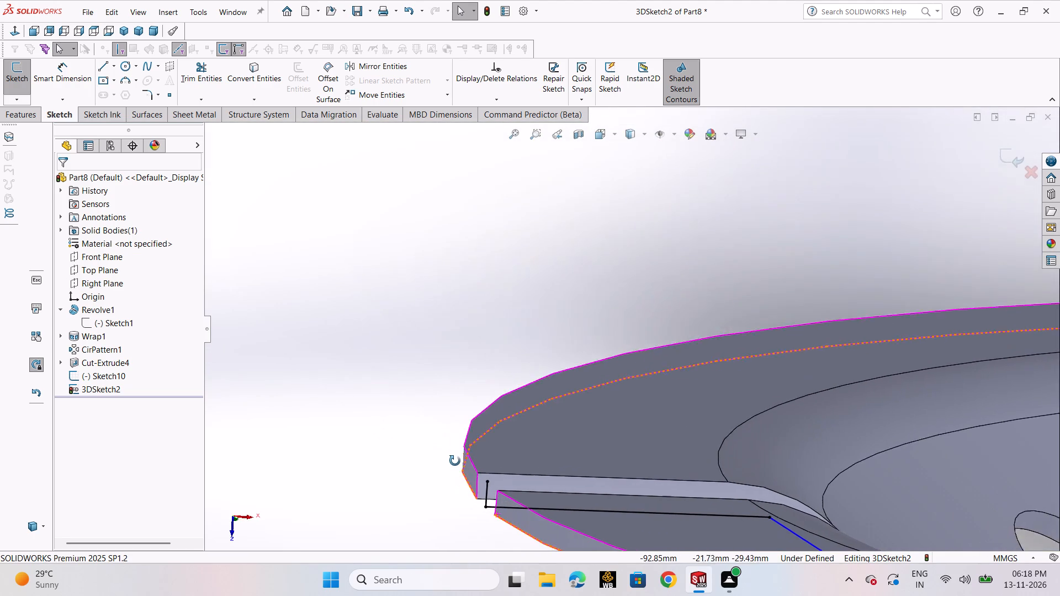
middle_drag(455, 461, 451, 456)
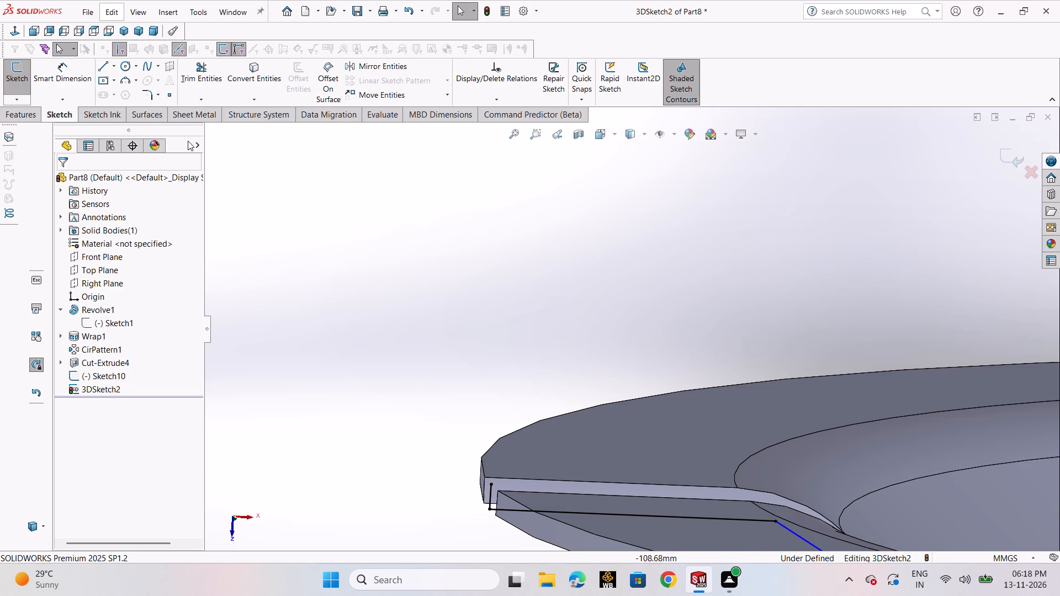
click(125, 70)
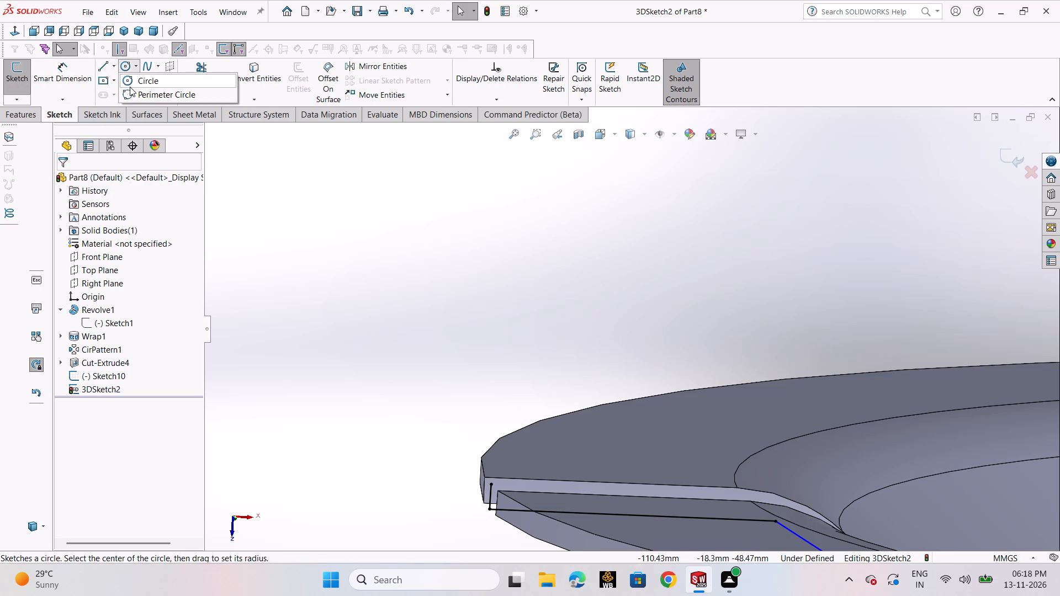
click(130, 87)
scroll(540, 417, up, 1)
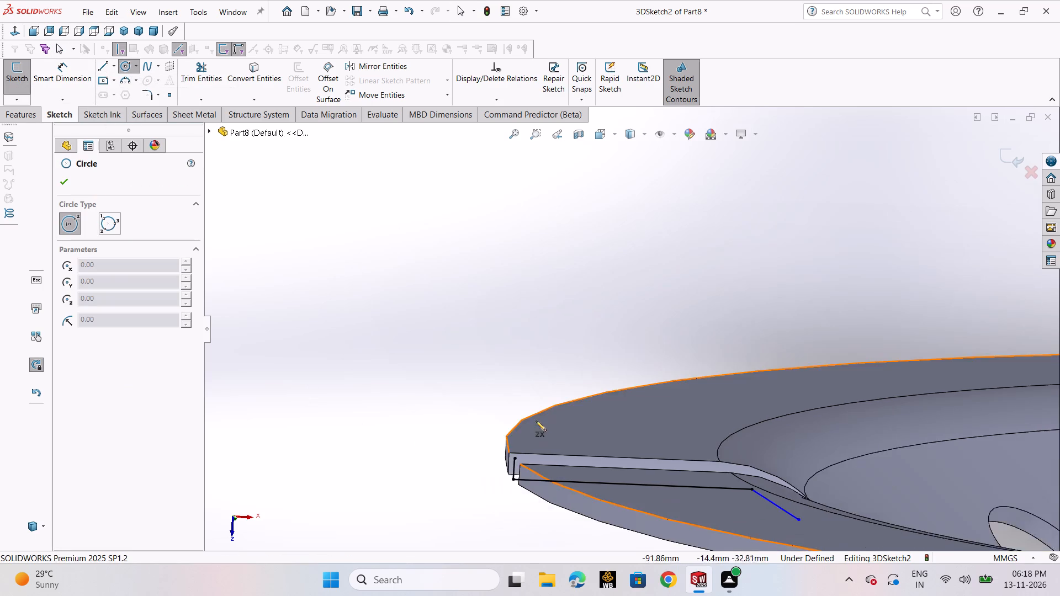
scroll(536, 421, up, 2)
middle_drag(548, 419, 585, 461)
scroll(528, 407, down, 6)
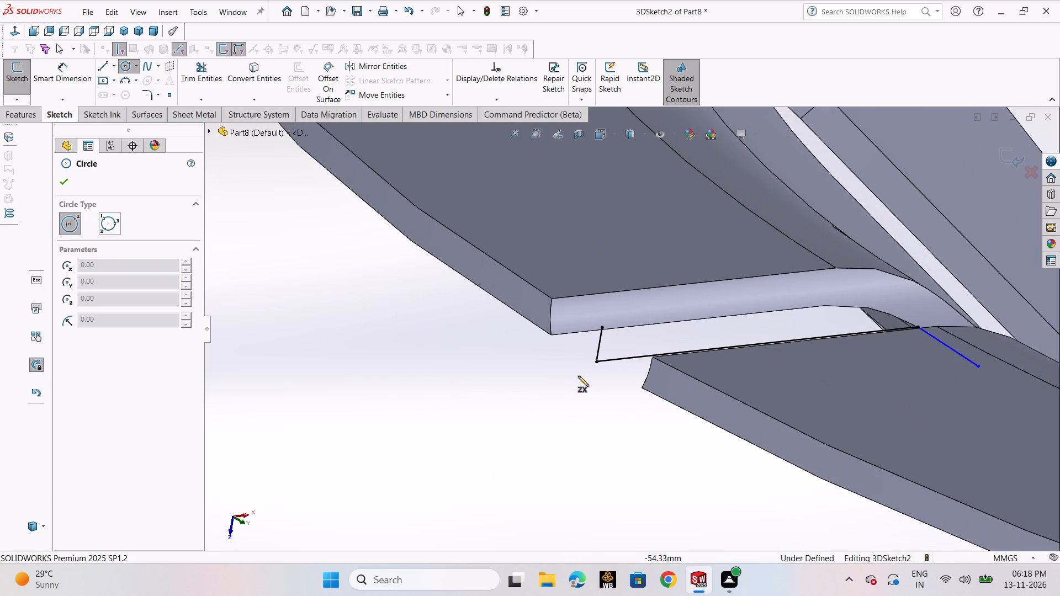
click(598, 360)
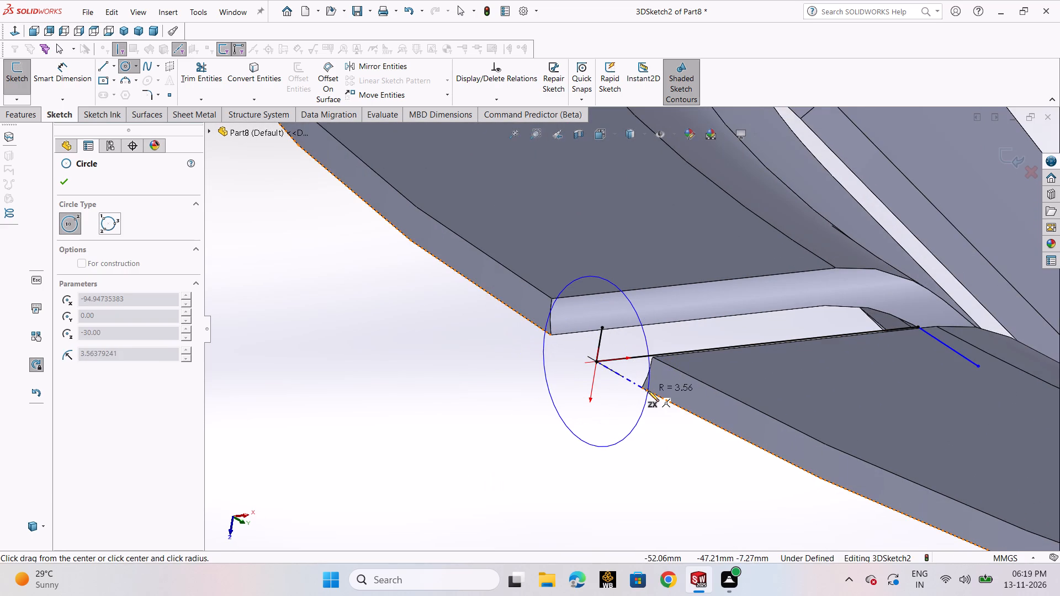
click(645, 390)
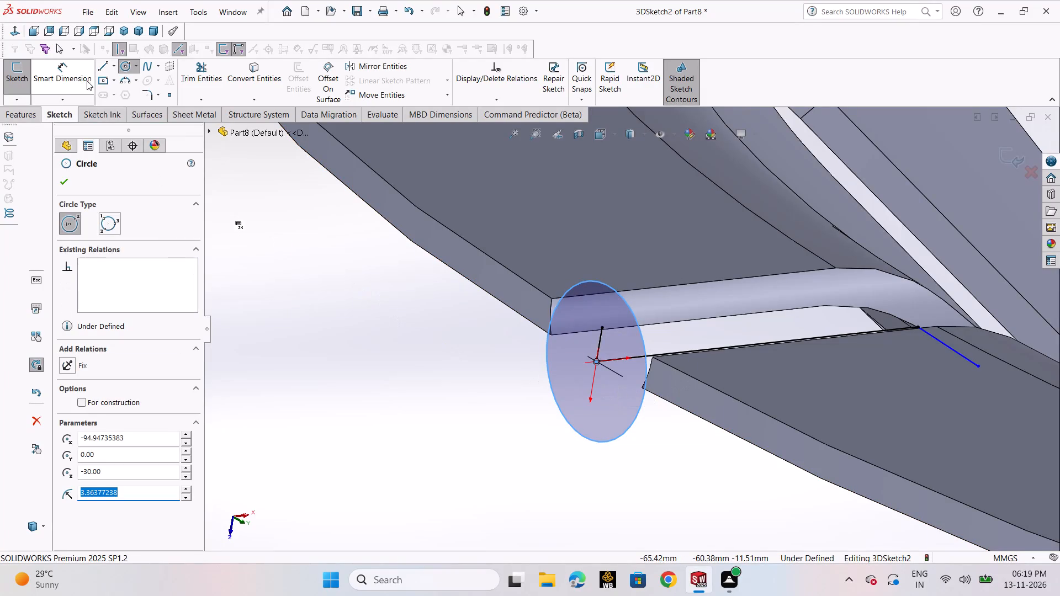
Dimension the circle at the rim notch with a diameter of 7 mm.
click(81, 81)
click(577, 430)
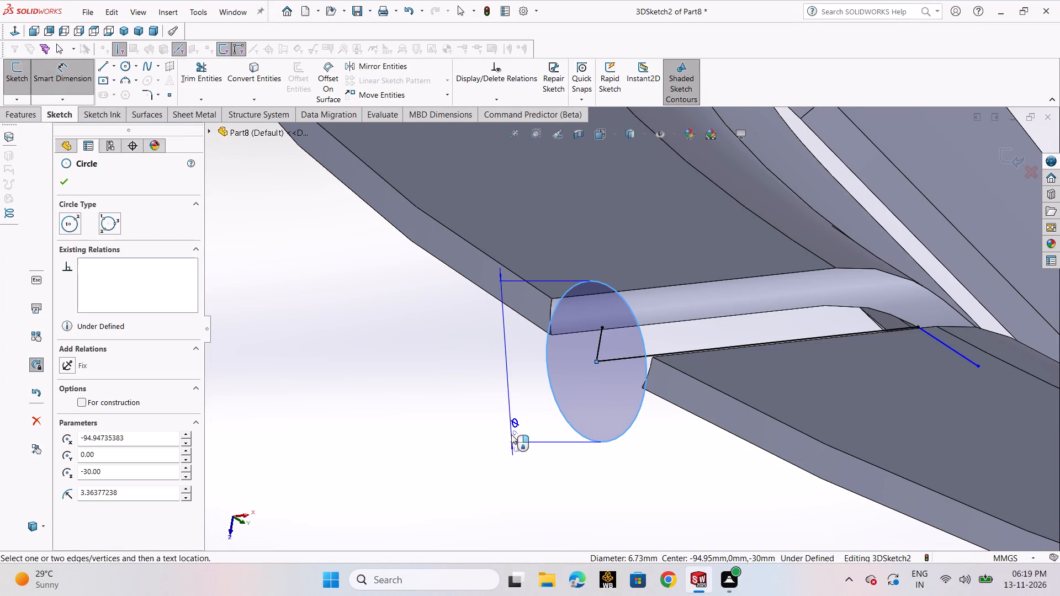
click(499, 405)
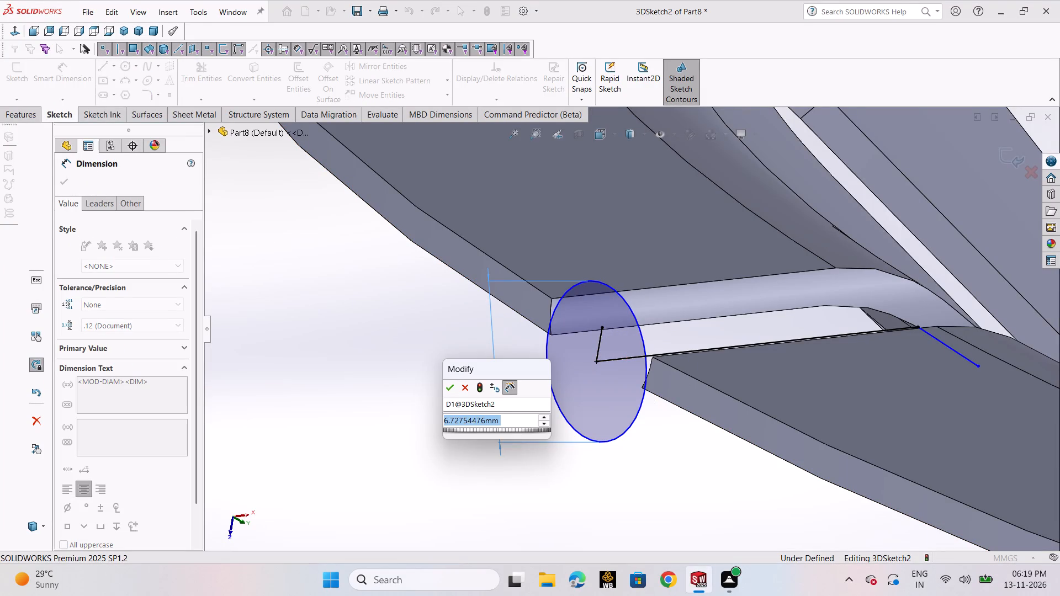
key(7)
key(Return)
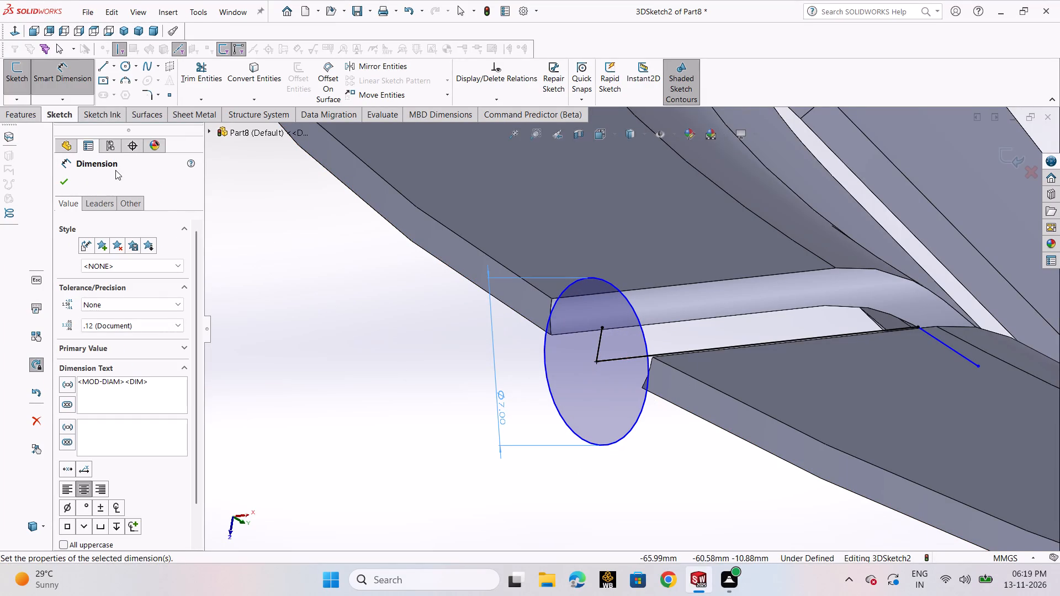
click(60, 185)
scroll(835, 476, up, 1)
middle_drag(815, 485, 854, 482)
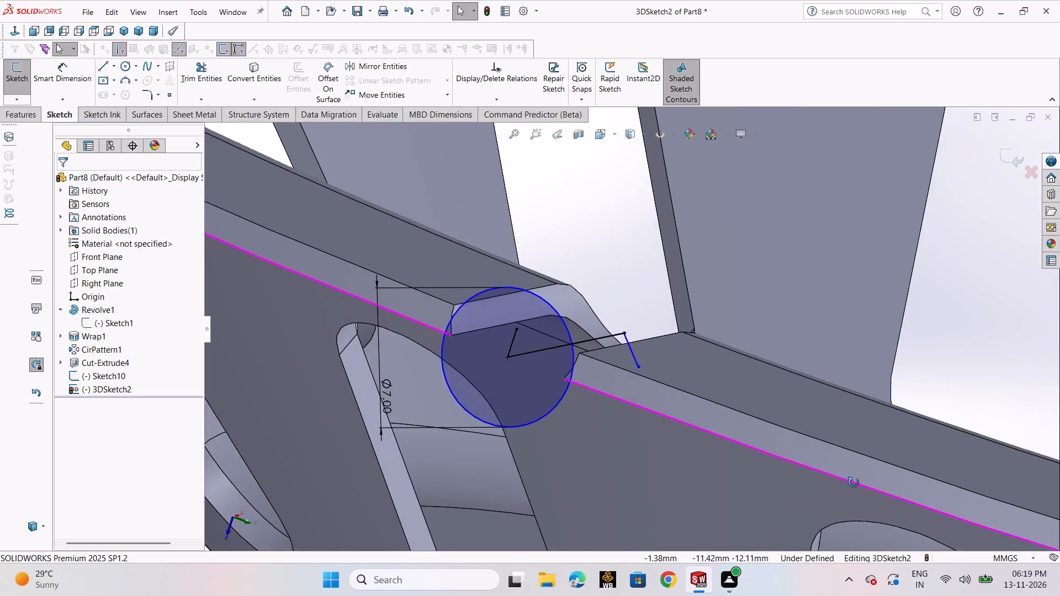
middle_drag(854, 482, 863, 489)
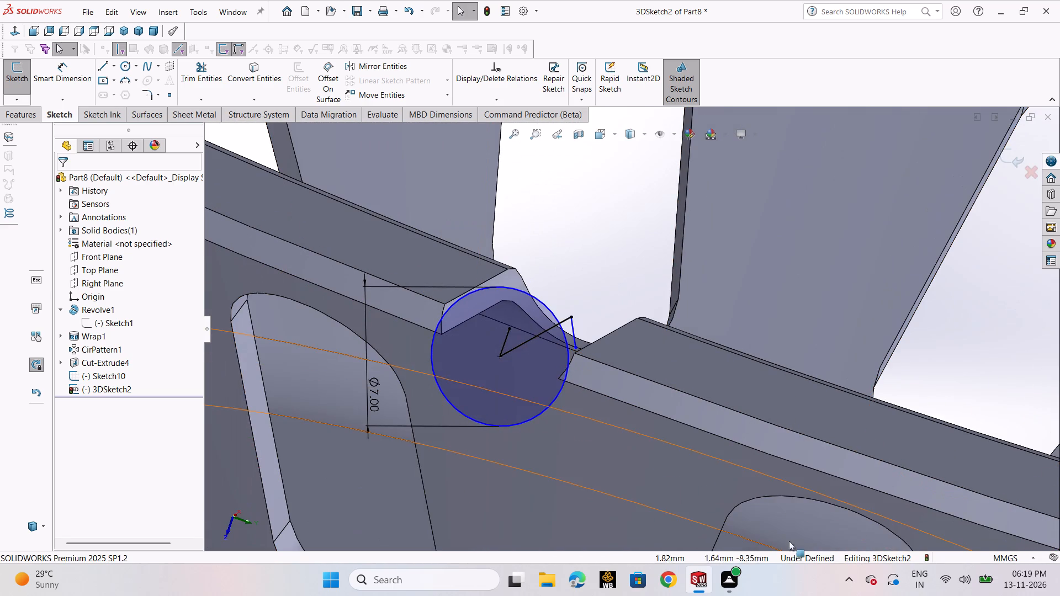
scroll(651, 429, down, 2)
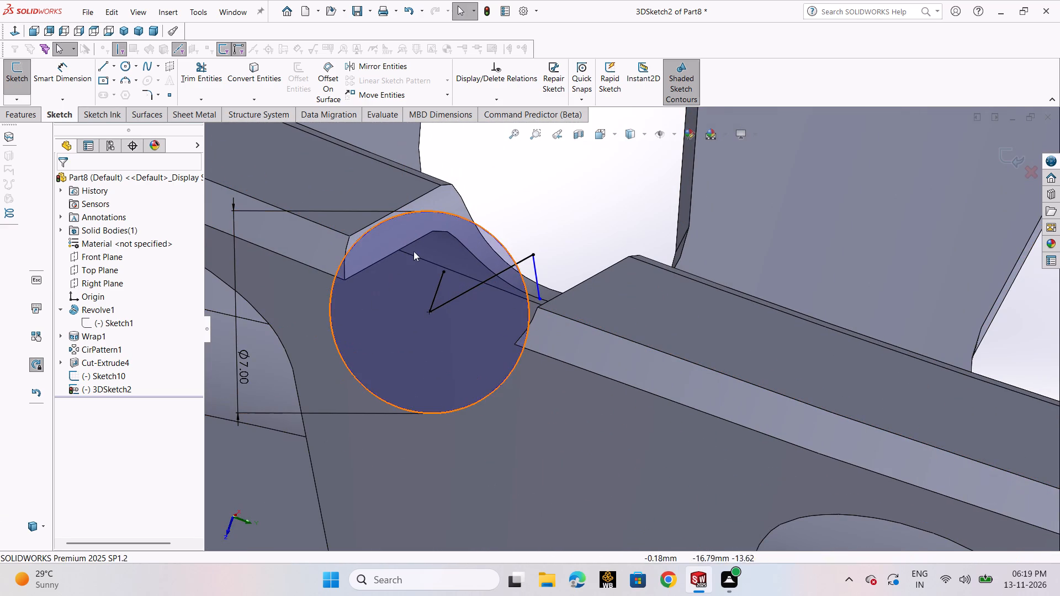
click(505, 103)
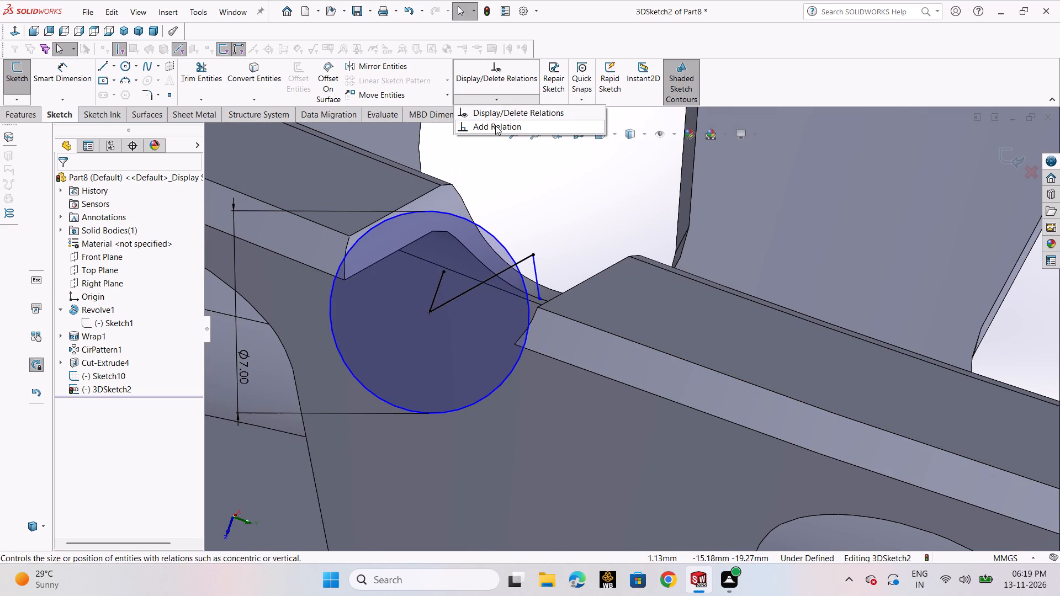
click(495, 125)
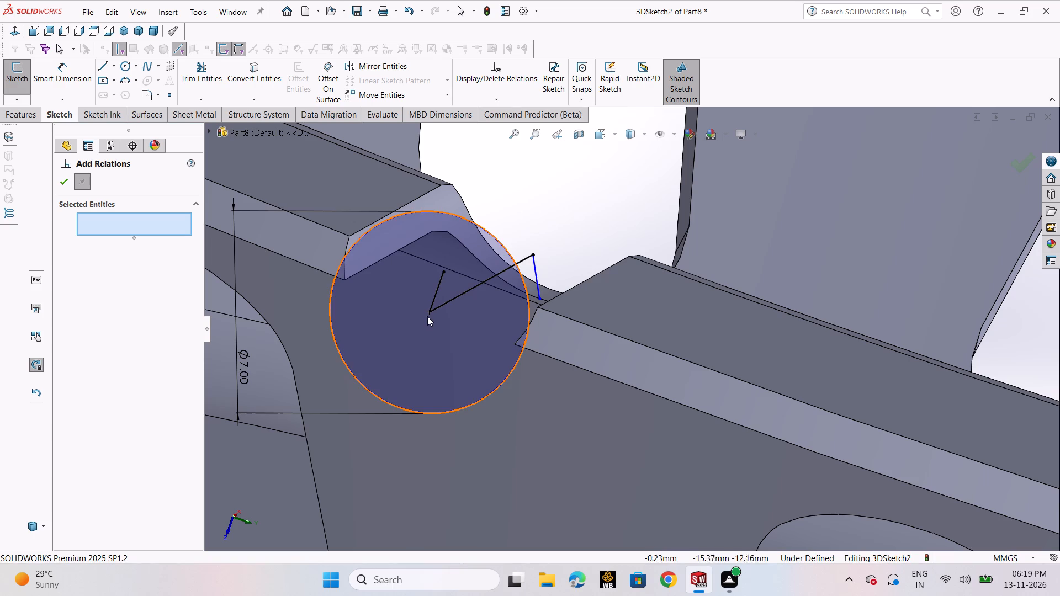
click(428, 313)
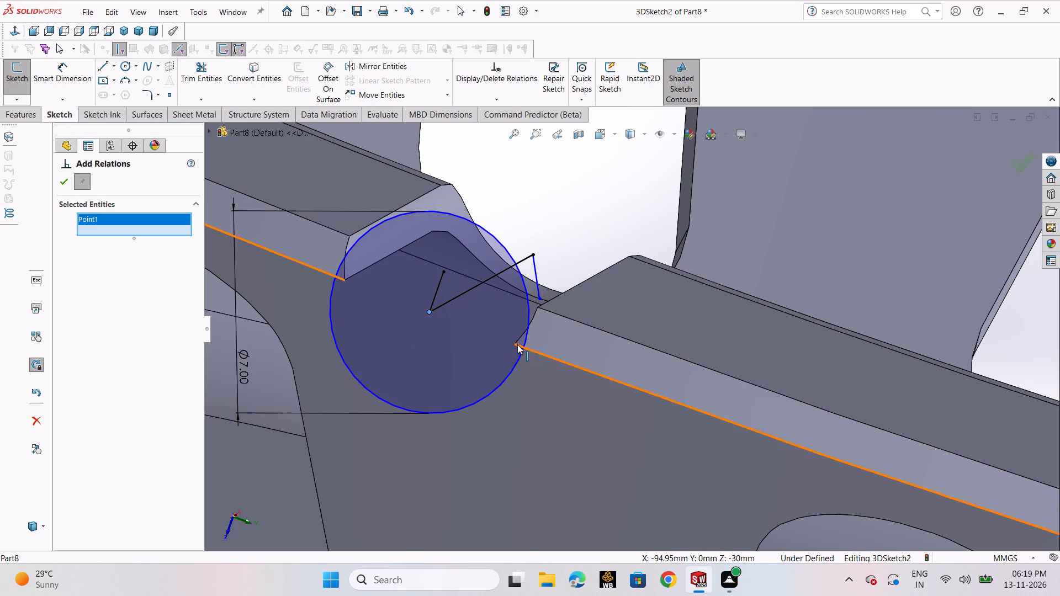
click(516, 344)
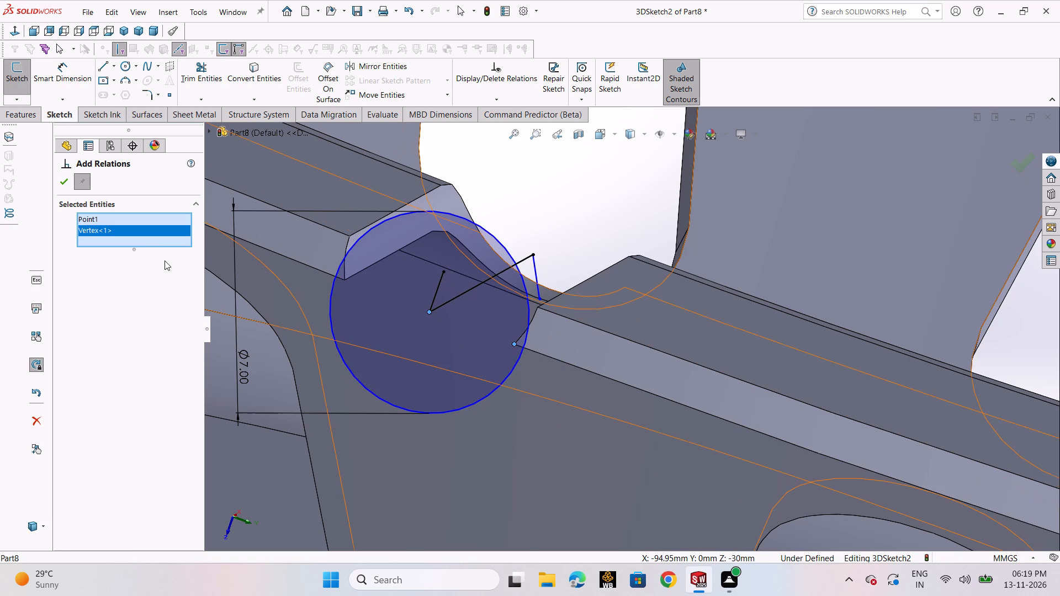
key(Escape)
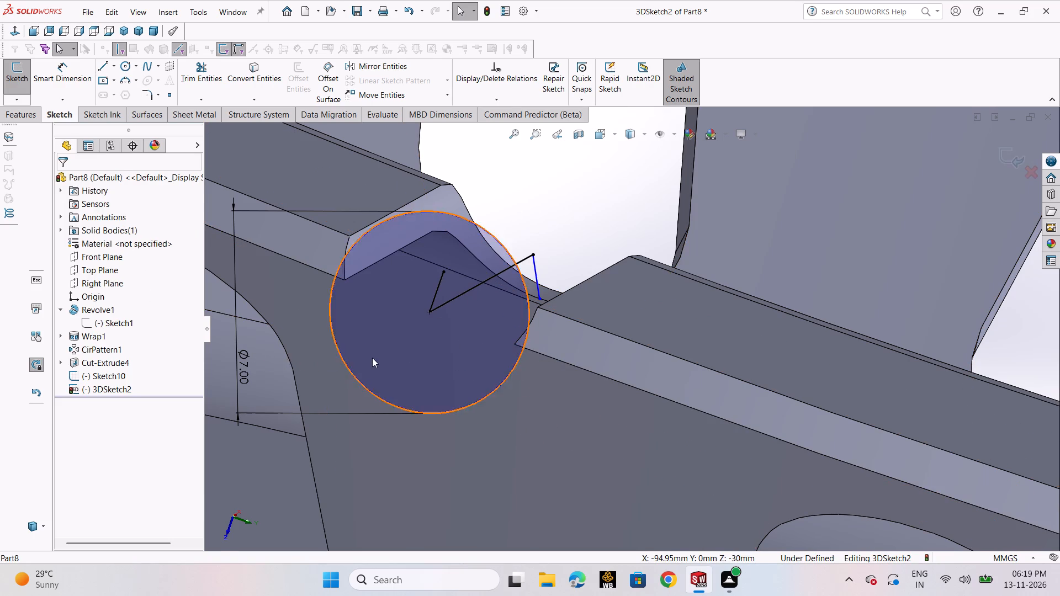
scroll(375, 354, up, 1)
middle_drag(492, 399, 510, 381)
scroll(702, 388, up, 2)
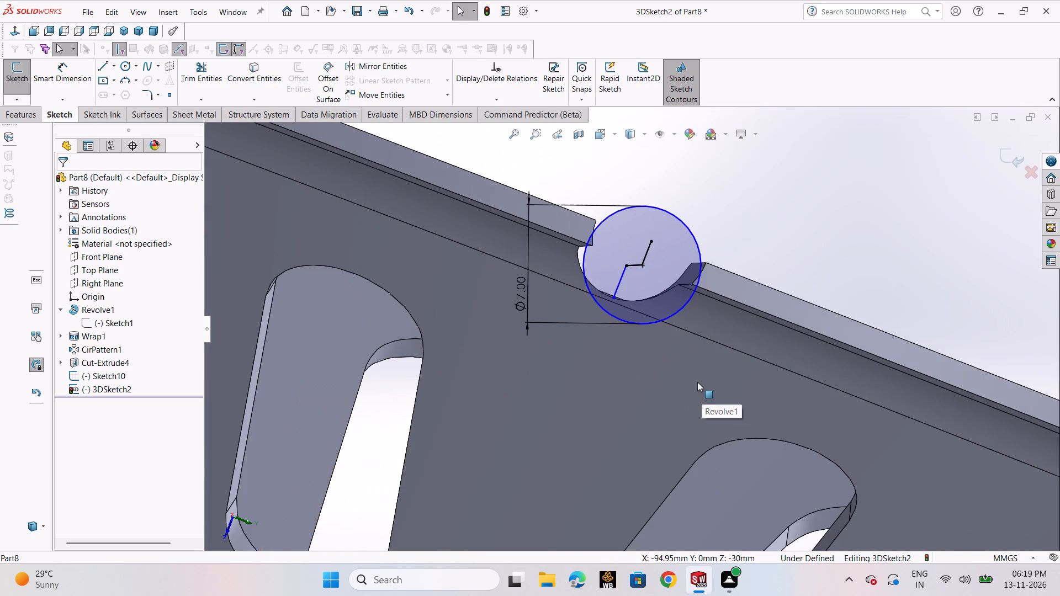
Delete the 7 mm diameter circle at the rim notch together with its dimension.
middle_drag(697, 382, 688, 388)
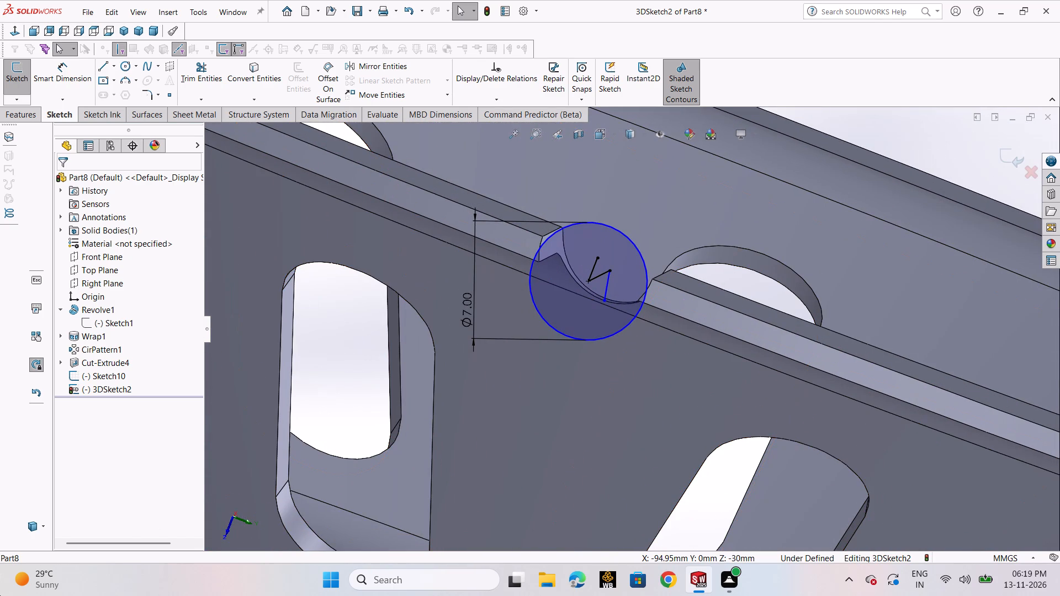
key(Escape)
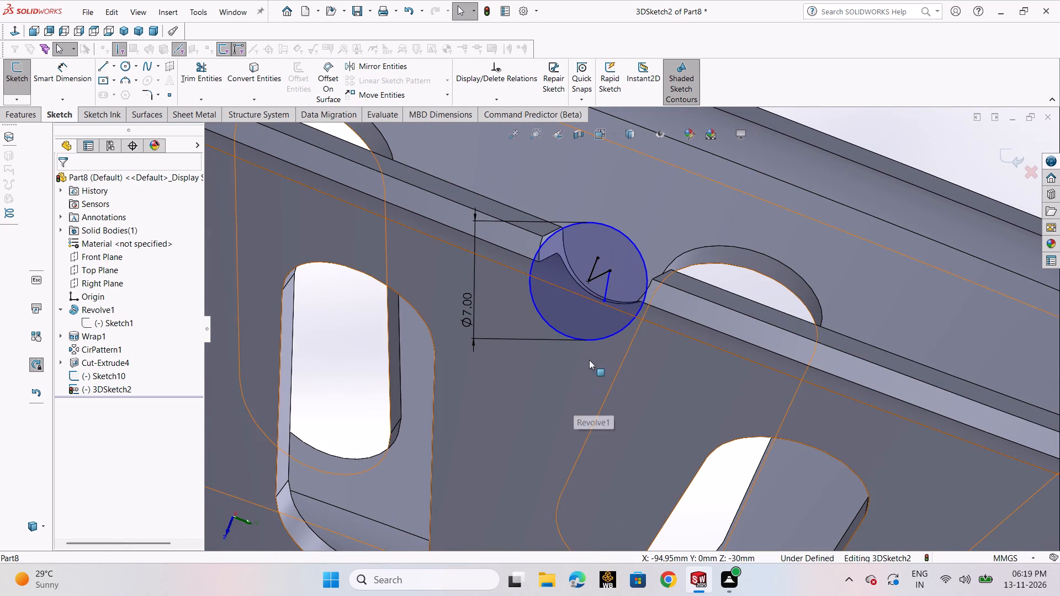
click(595, 338)
key(Delete)
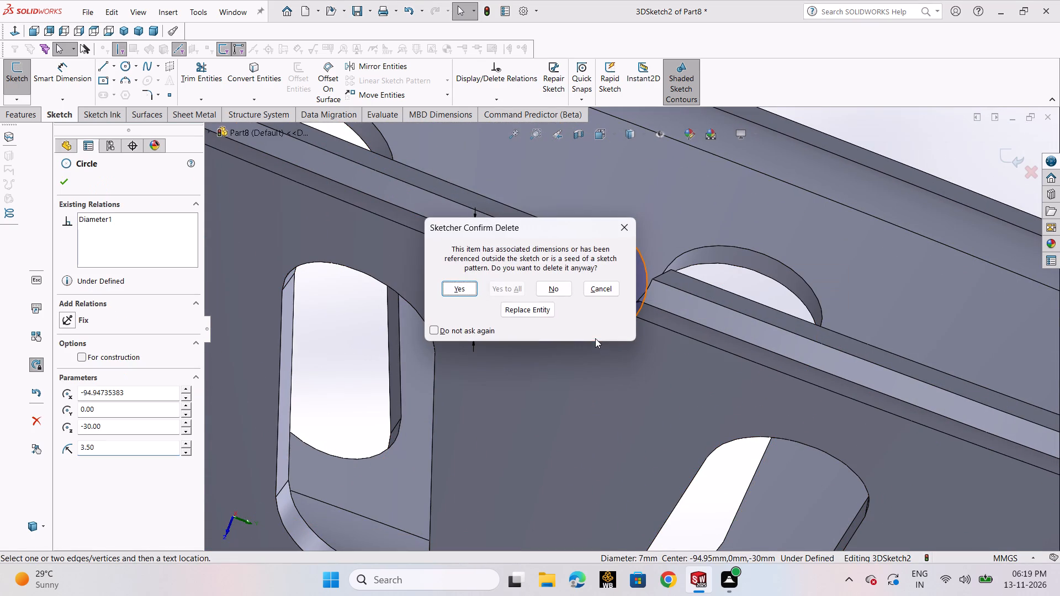
click(462, 296)
Examine the remaining 3D sketch lines at the rim notch from different angles.
scroll(605, 394, up, 4)
scroll(605, 394, down, 1)
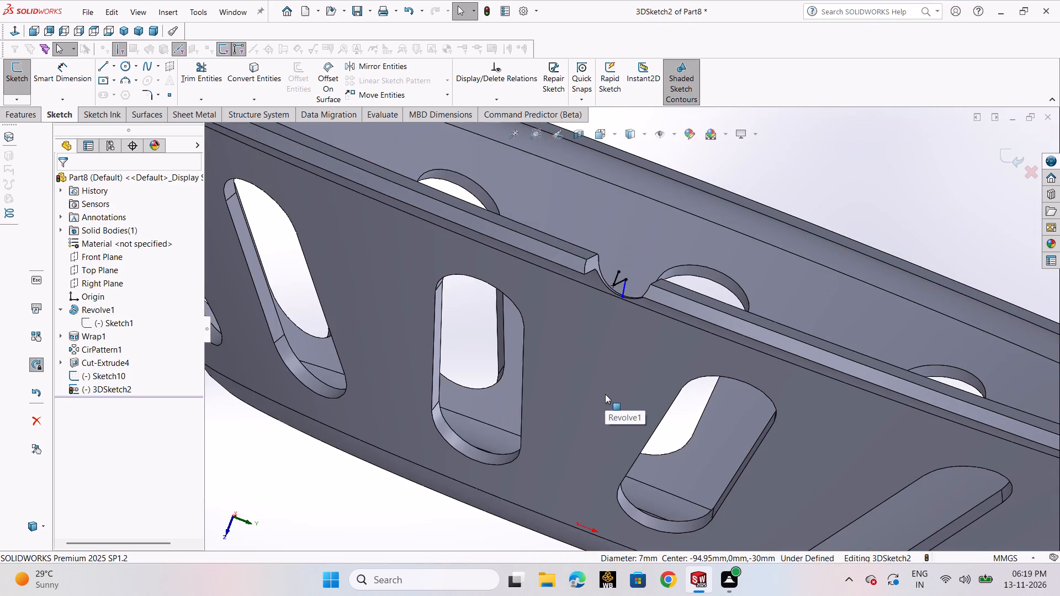
scroll(605, 394, up, 7)
scroll(635, 320, down, 8)
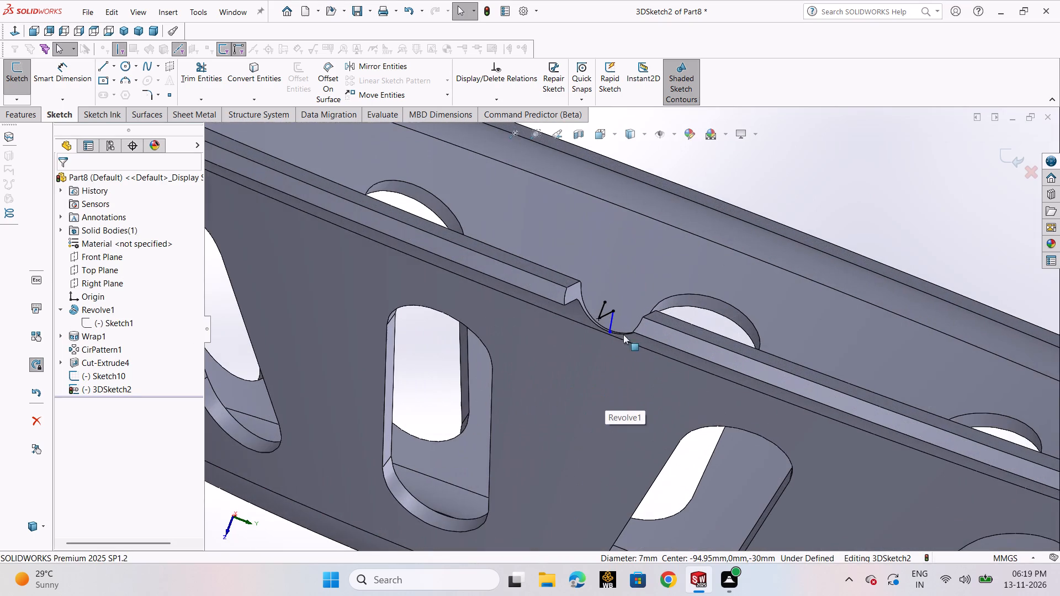
middle_drag(623, 346, 608, 392)
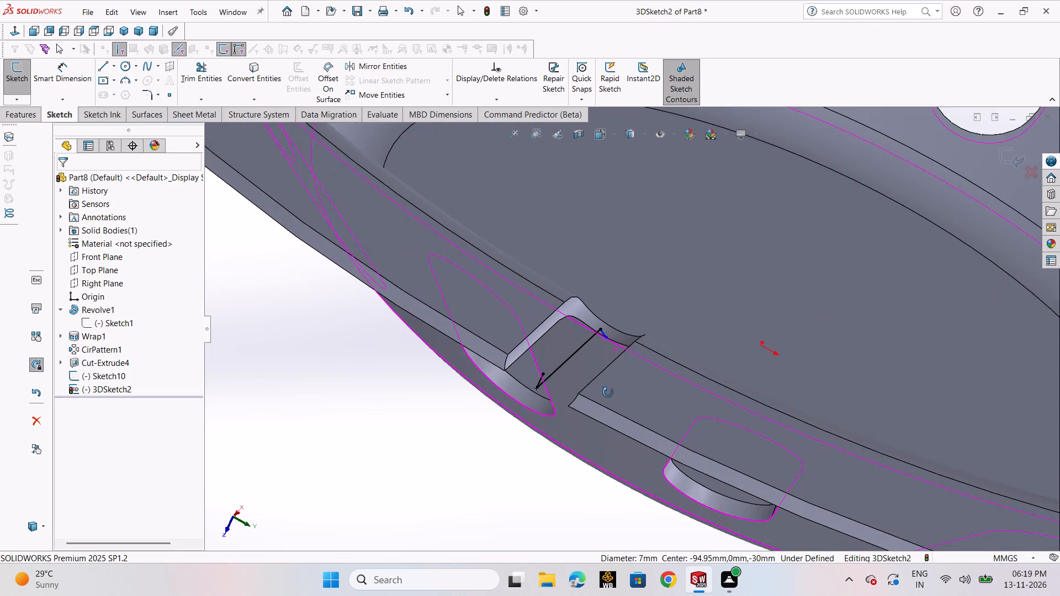
Undo the rim notch sketching back past the whole 3D sketch to the preceding 2D sketch, and exit that sketch.
middle_drag(608, 392, 608, 392)
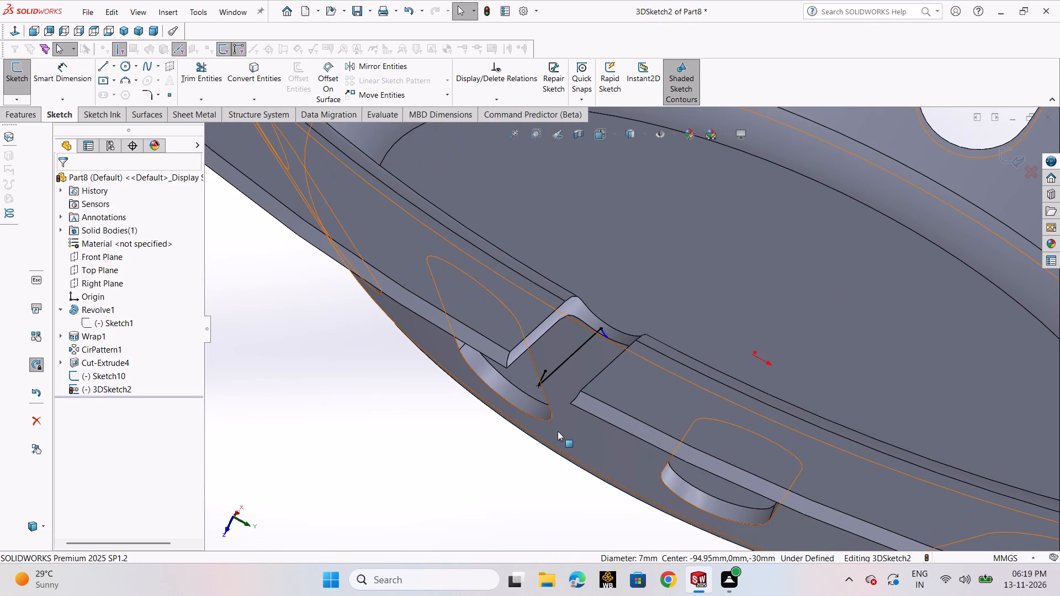
key(ctrl+z)
key(ctrl+z)
key(ctrl+z)
key(ctrl+z)
key(ctrl+z)
key(ctrl+z)
key(ctrl+z)
key(ctrl+z)
key(ctrl+z)
key(ctrl+z)
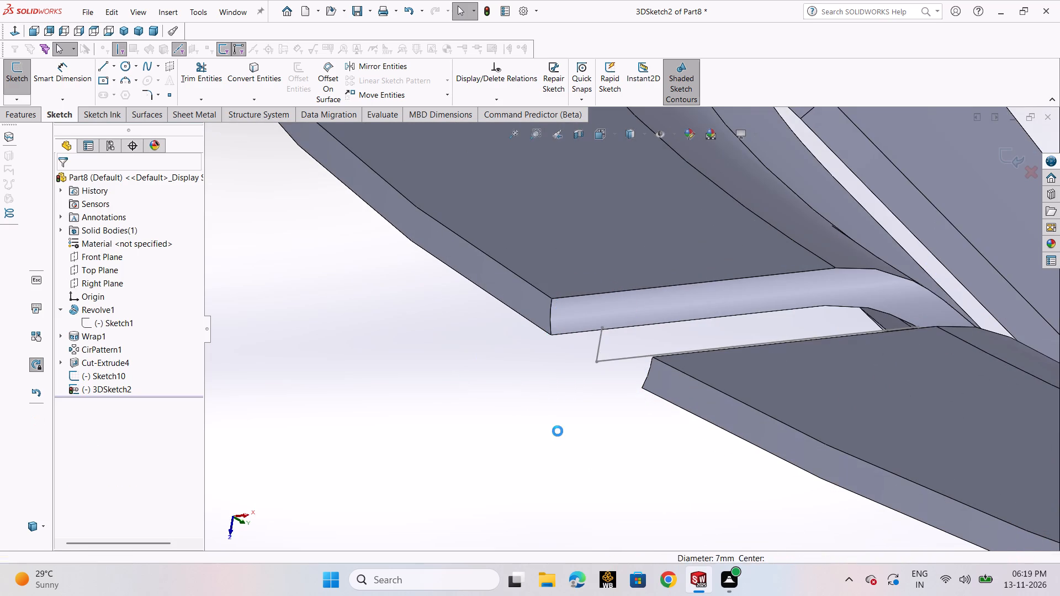
key(ctrl+z)
key(ctrl+z)
key(ctrl+z)
key(ctrl+z)
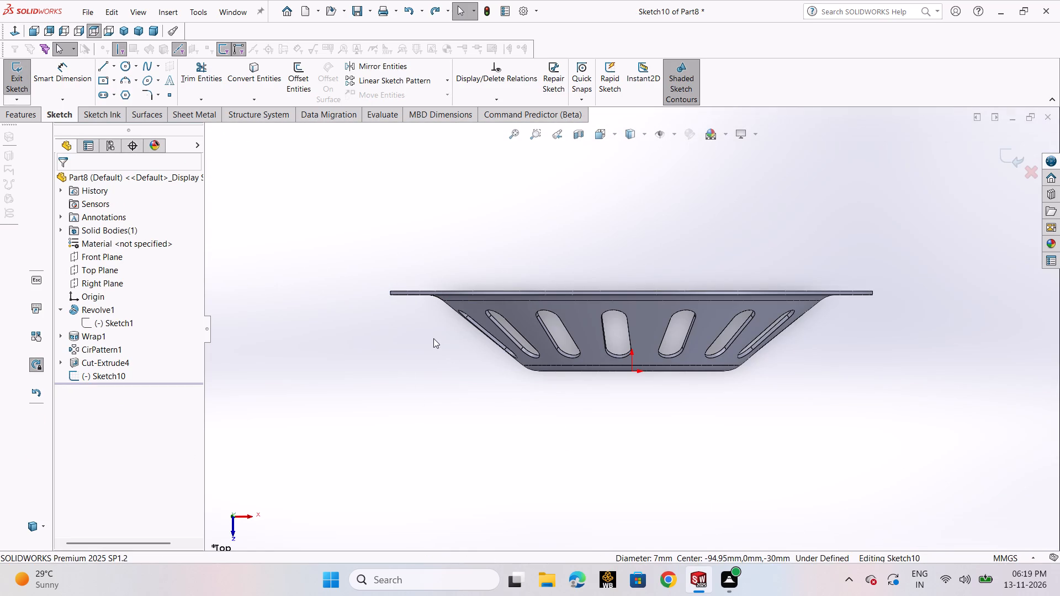
middle_drag(433, 338, 448, 399)
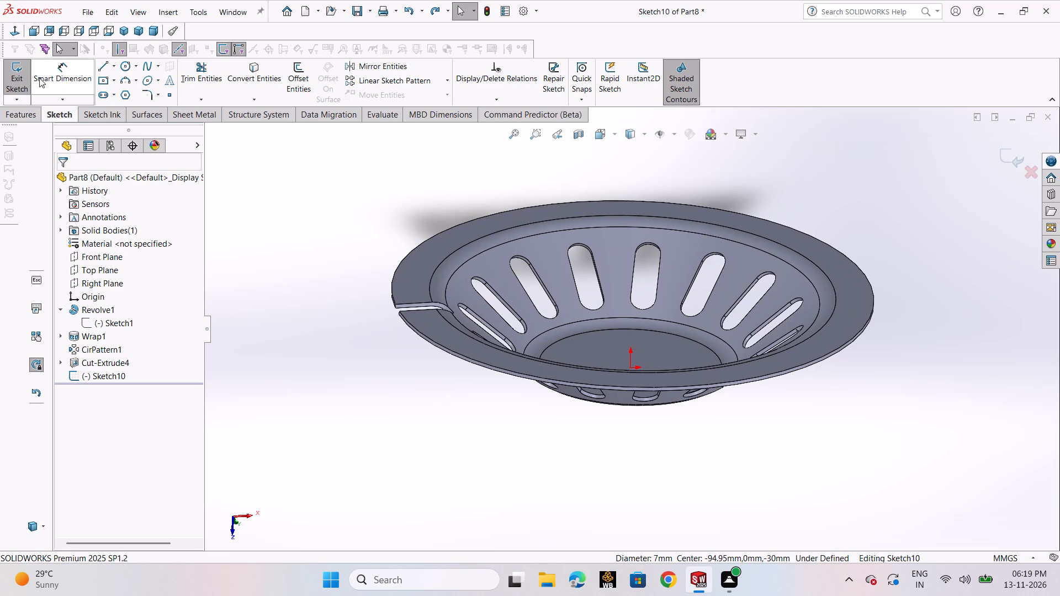
click(19, 77)
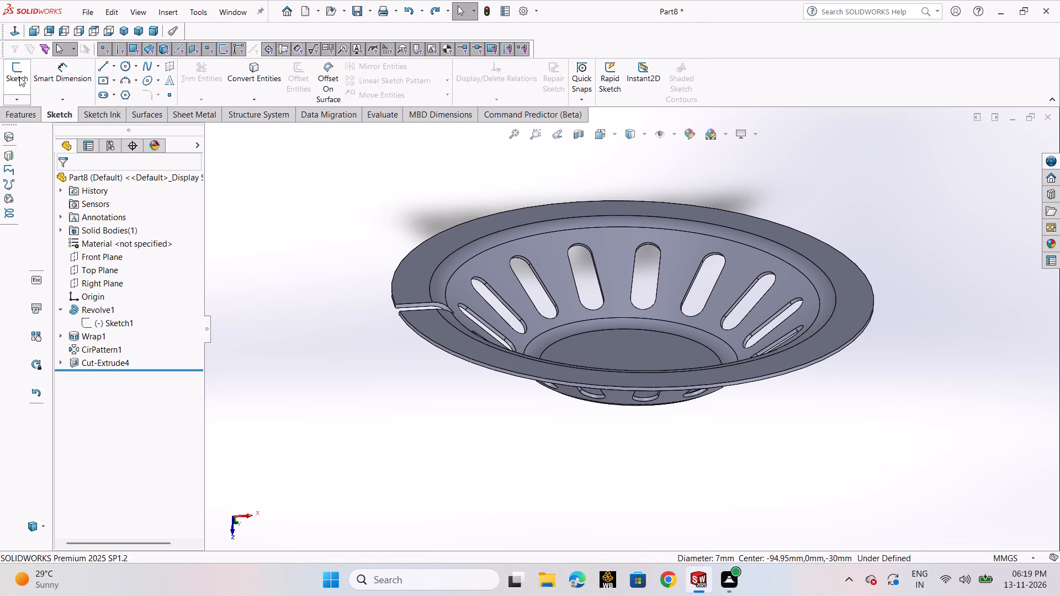
Start a new 3D sketch and convert the rim notch's three underside edges, two straight and one curved, into sketch entities.
click(21, 98)
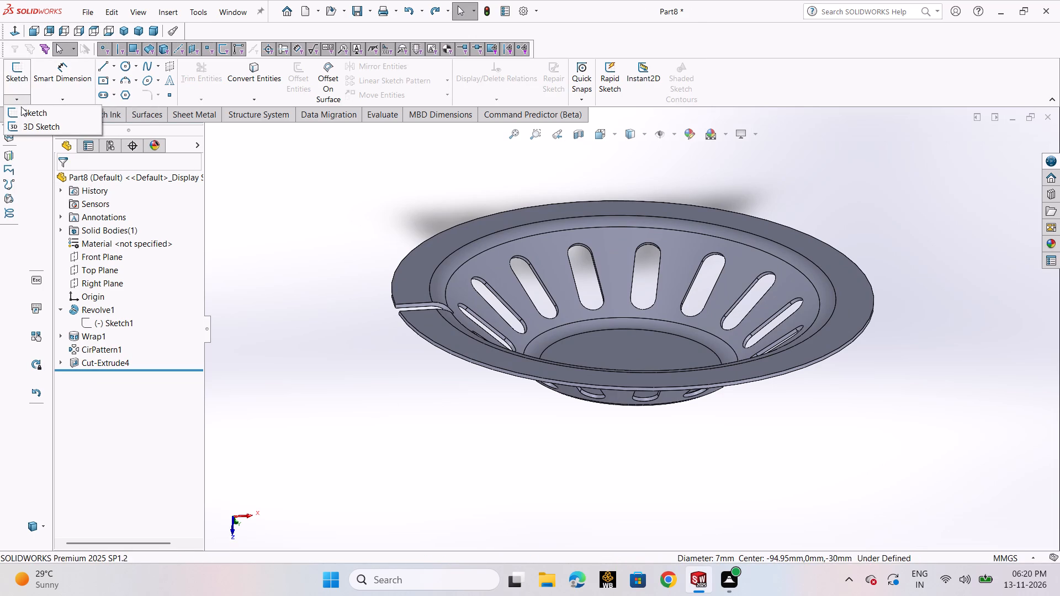
click(25, 120)
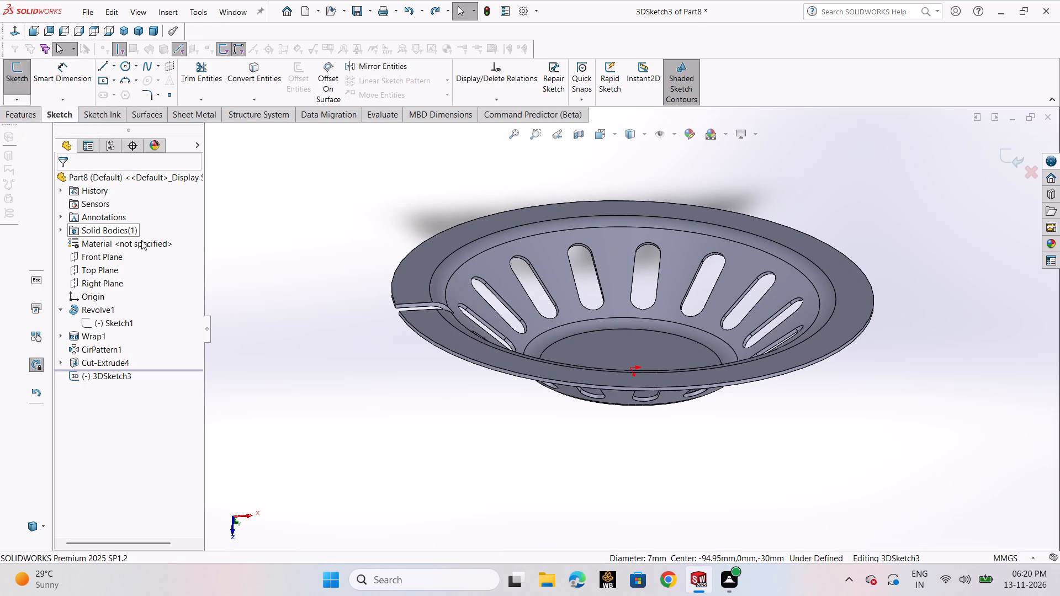
click(99, 275)
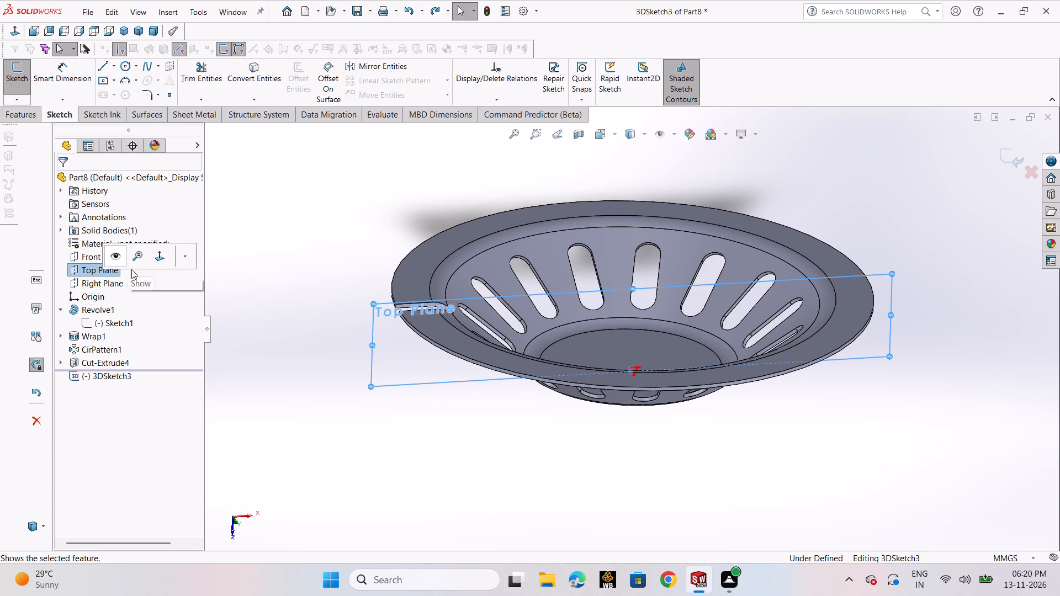
click(324, 379)
scroll(454, 328, down, 7)
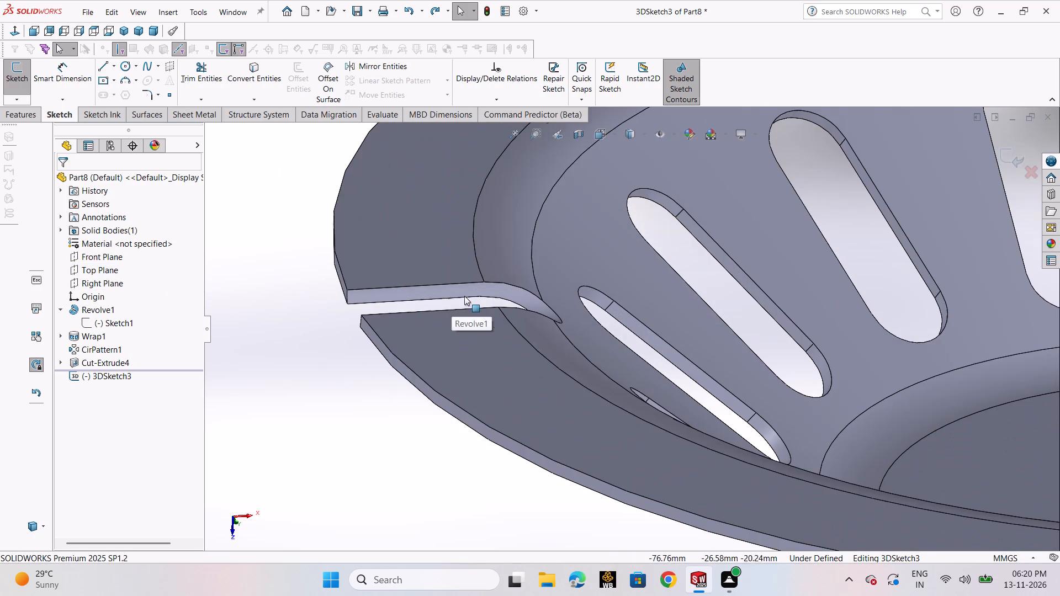
middle_drag(462, 328, 485, 347)
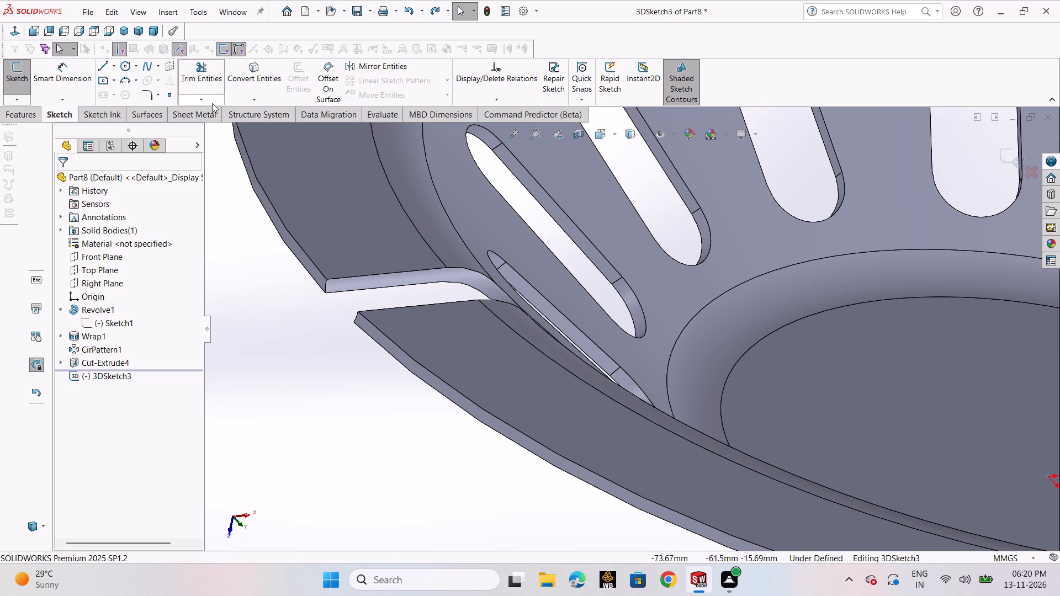
click(257, 77)
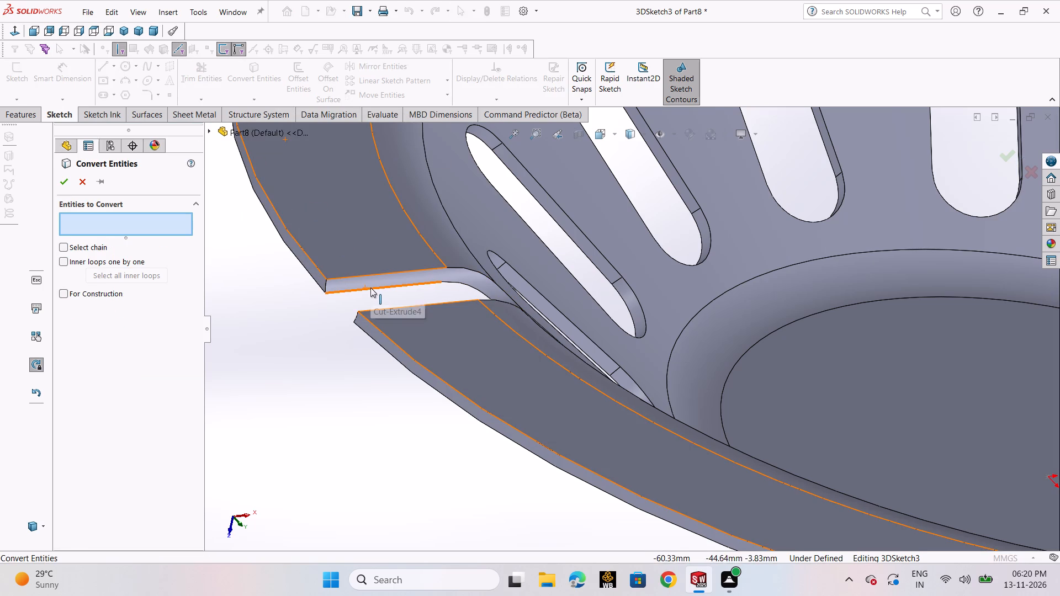
click(370, 288)
scroll(492, 285, down, 2)
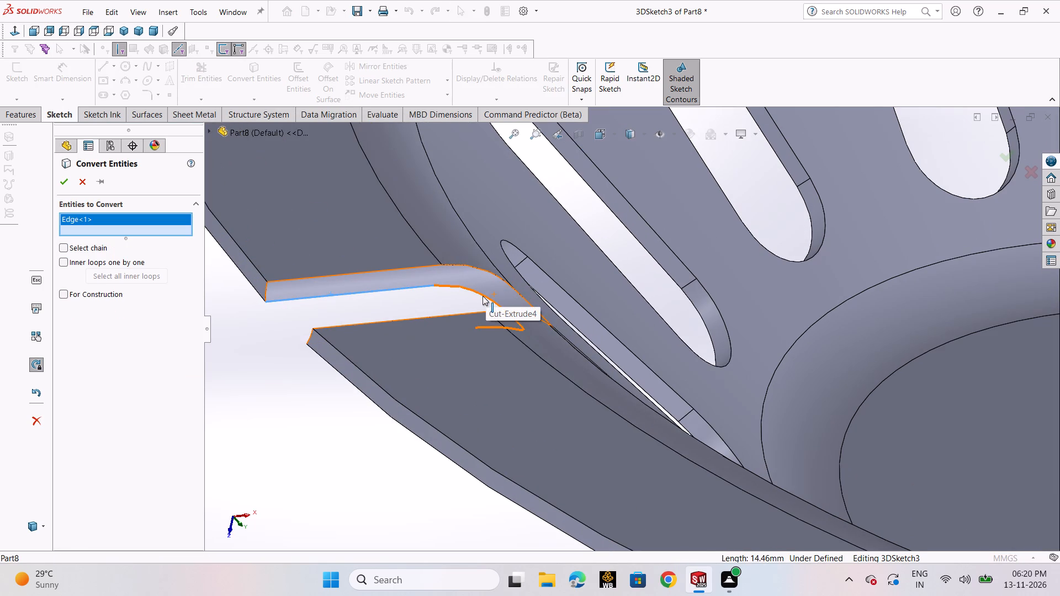
click(483, 296)
scroll(436, 308, down, 1)
middle_drag(436, 308, 490, 493)
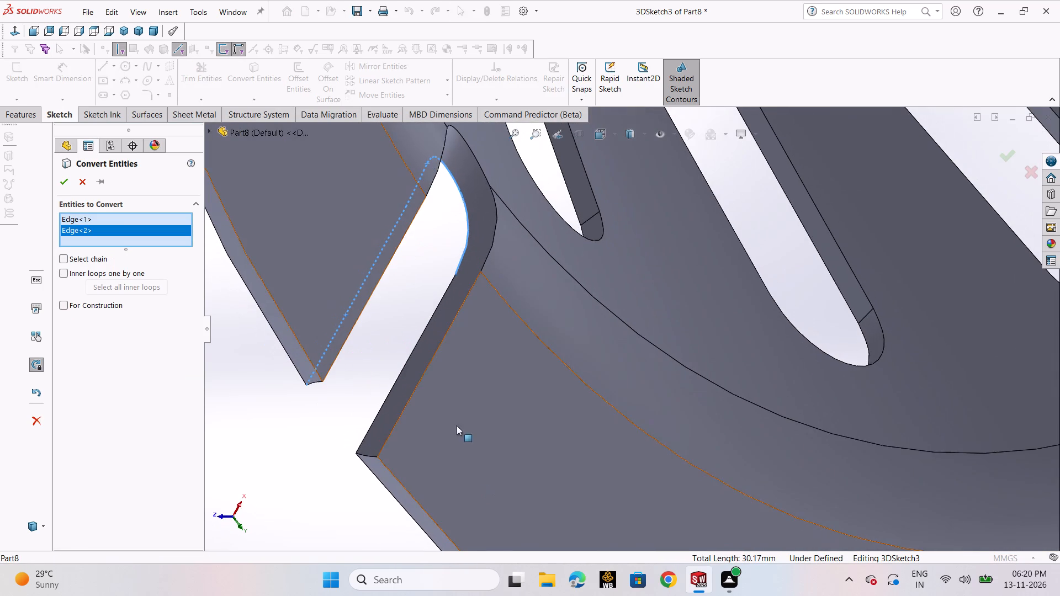
click(411, 354)
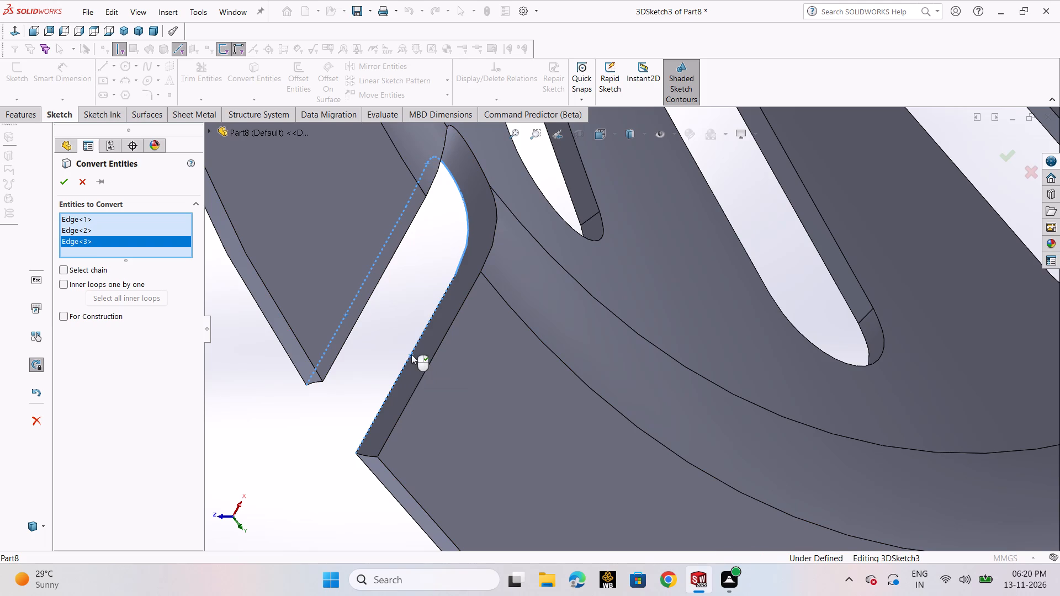
click(66, 185)
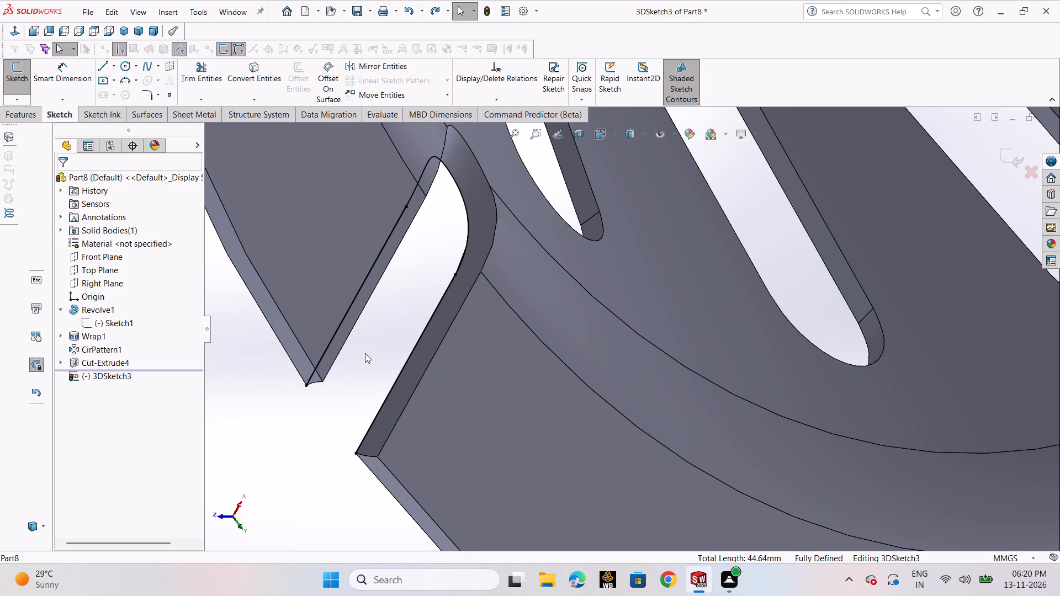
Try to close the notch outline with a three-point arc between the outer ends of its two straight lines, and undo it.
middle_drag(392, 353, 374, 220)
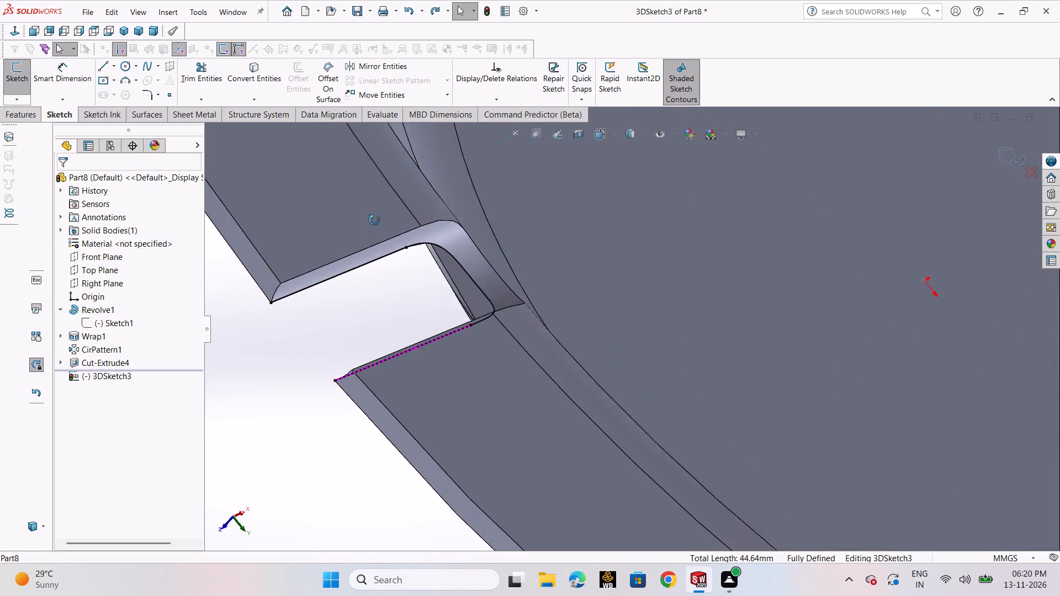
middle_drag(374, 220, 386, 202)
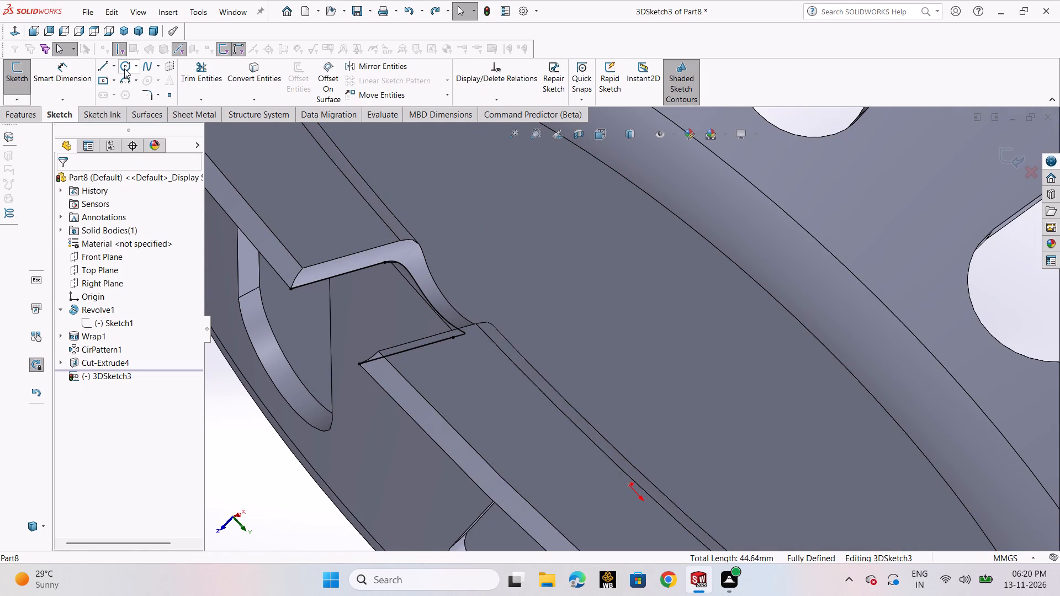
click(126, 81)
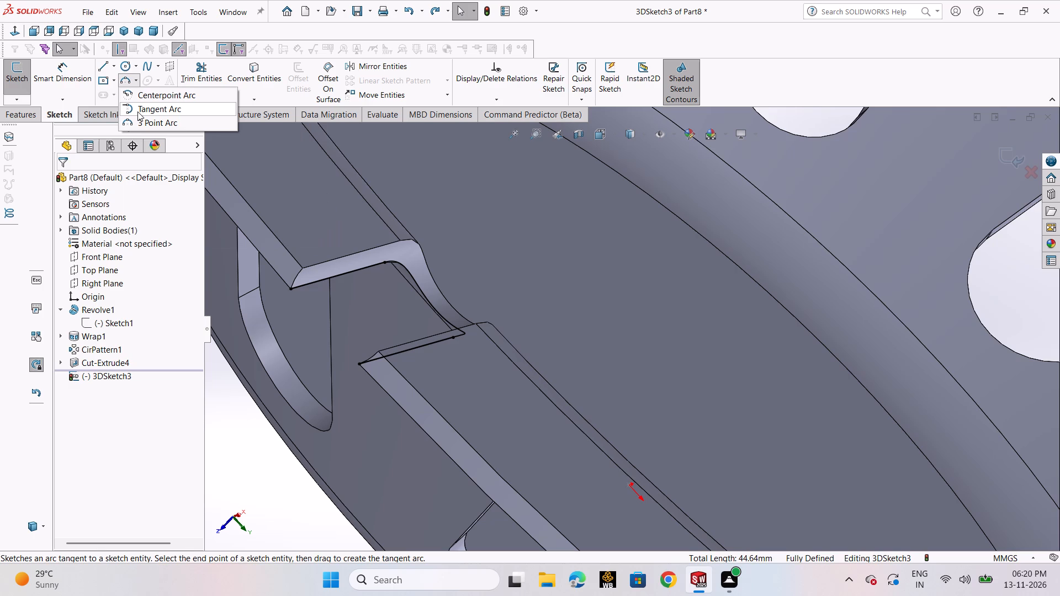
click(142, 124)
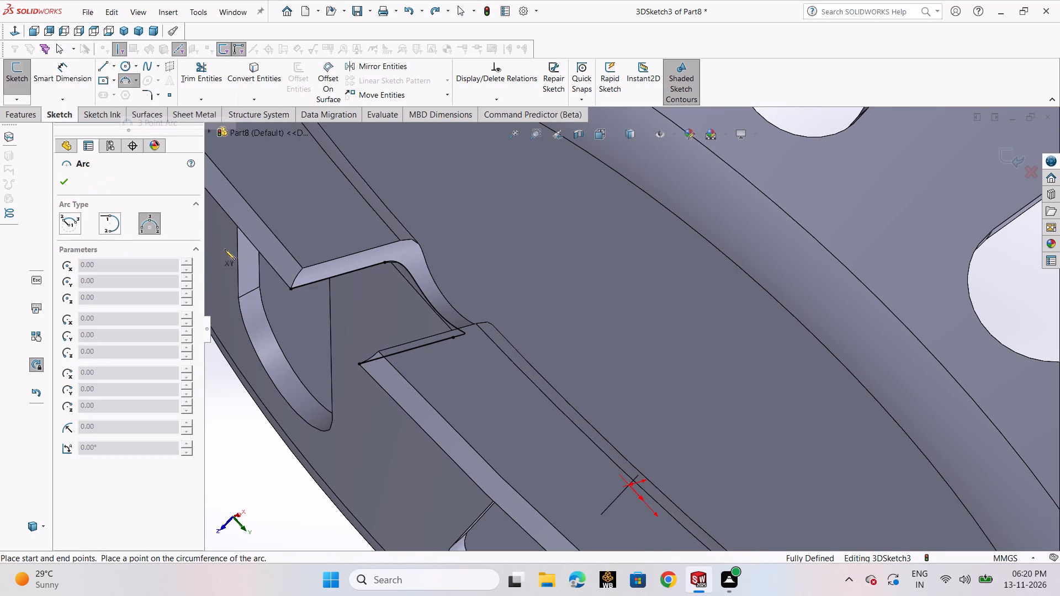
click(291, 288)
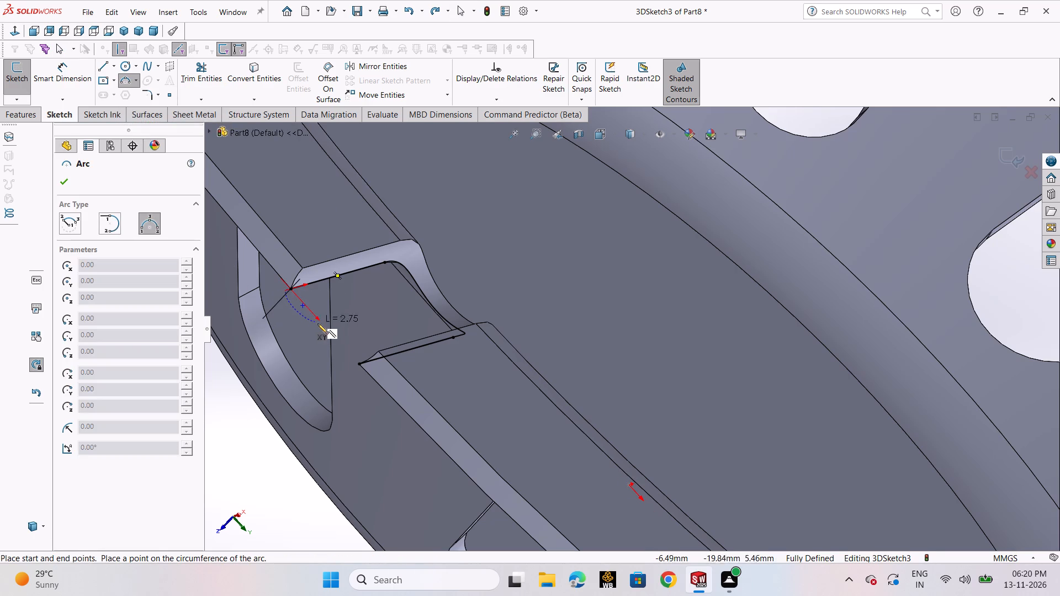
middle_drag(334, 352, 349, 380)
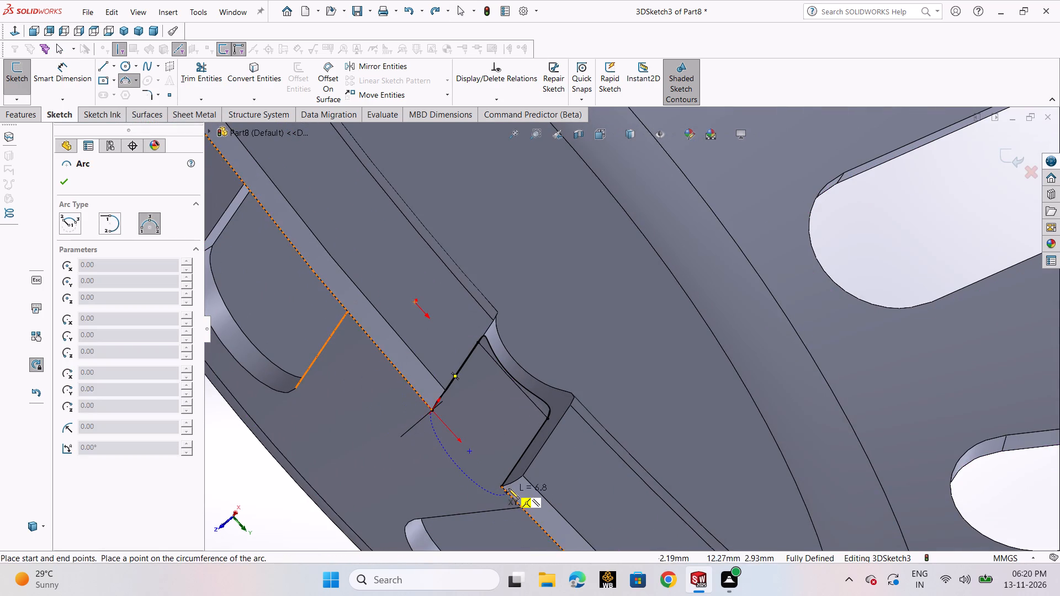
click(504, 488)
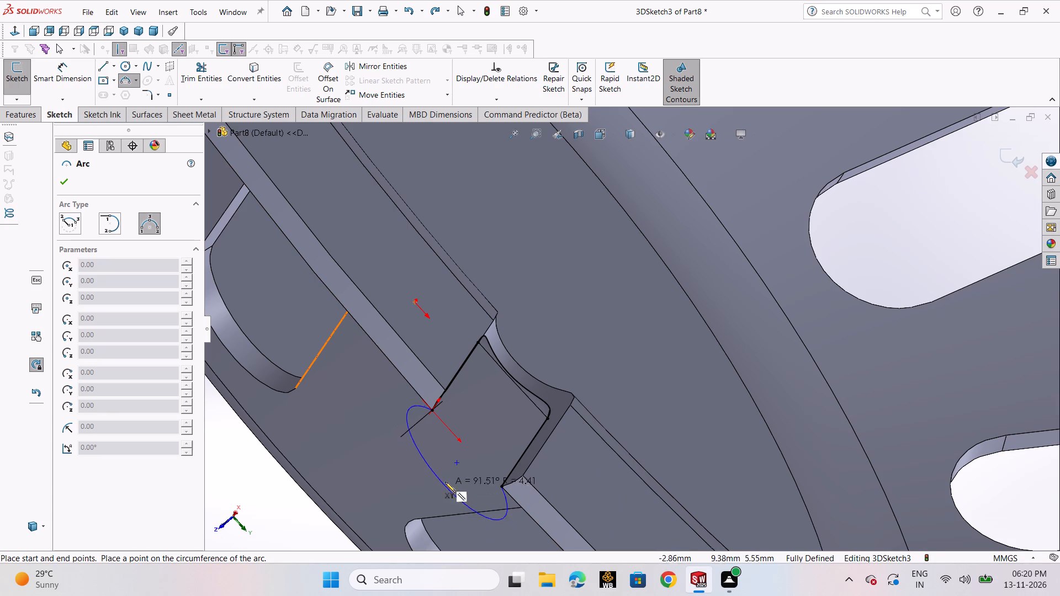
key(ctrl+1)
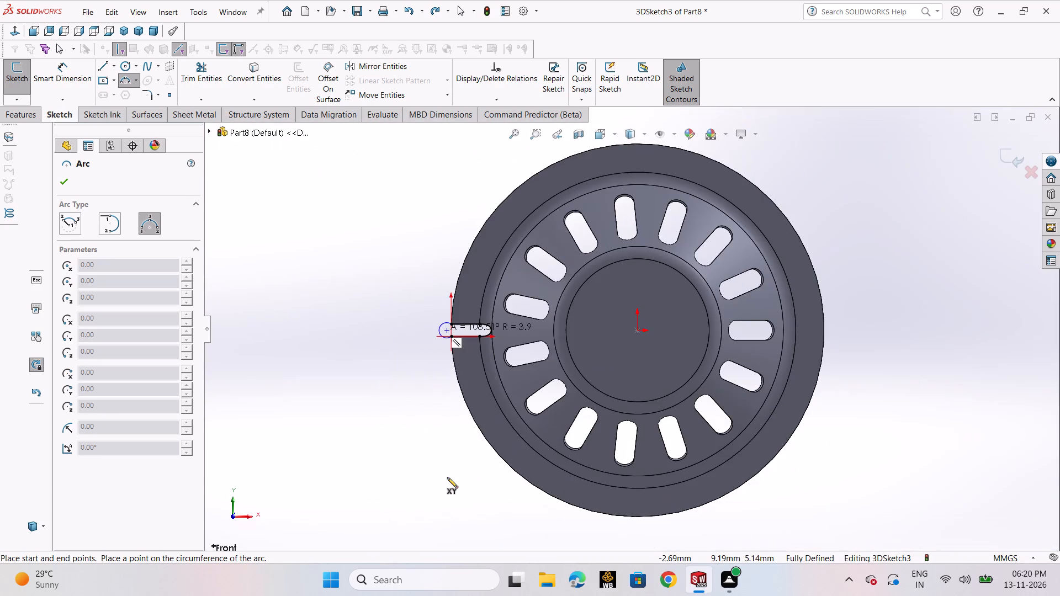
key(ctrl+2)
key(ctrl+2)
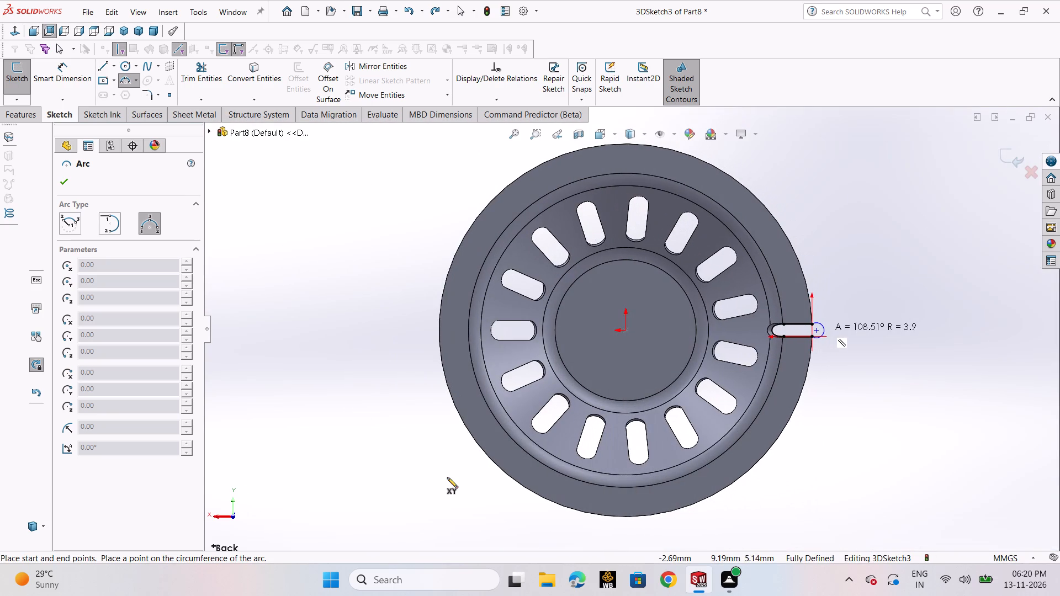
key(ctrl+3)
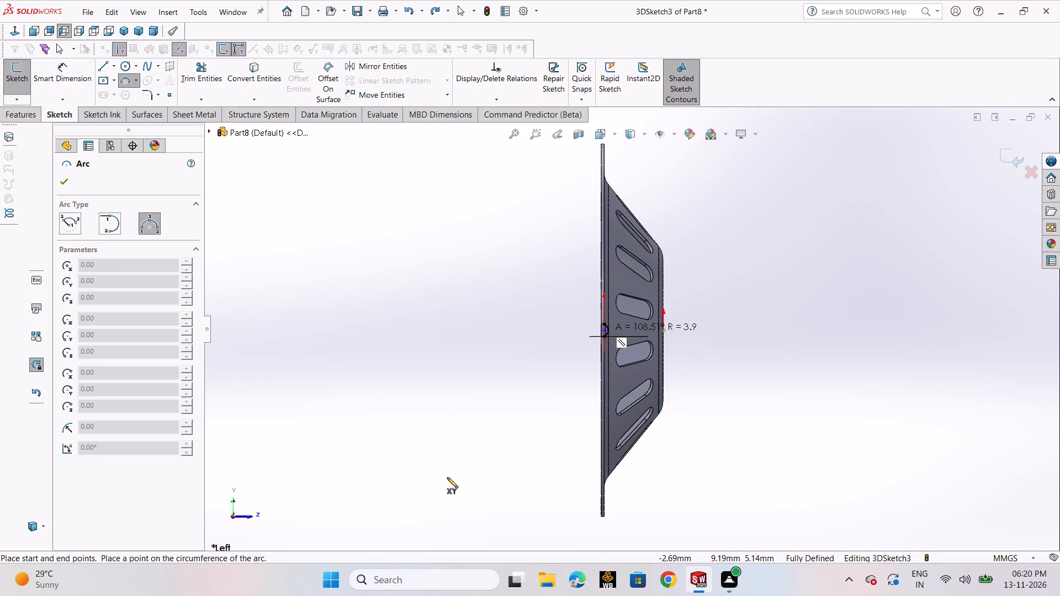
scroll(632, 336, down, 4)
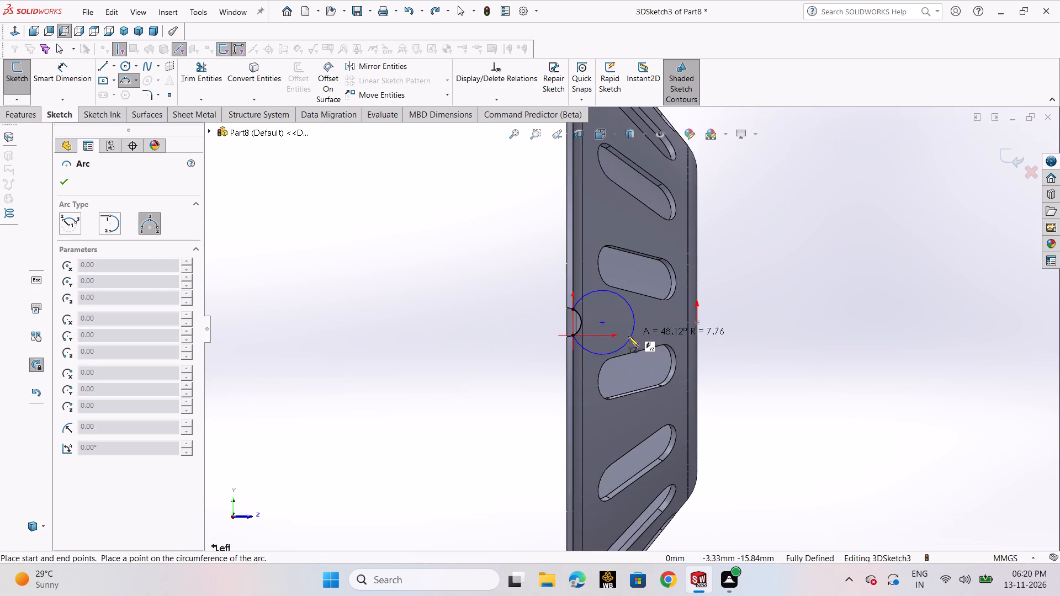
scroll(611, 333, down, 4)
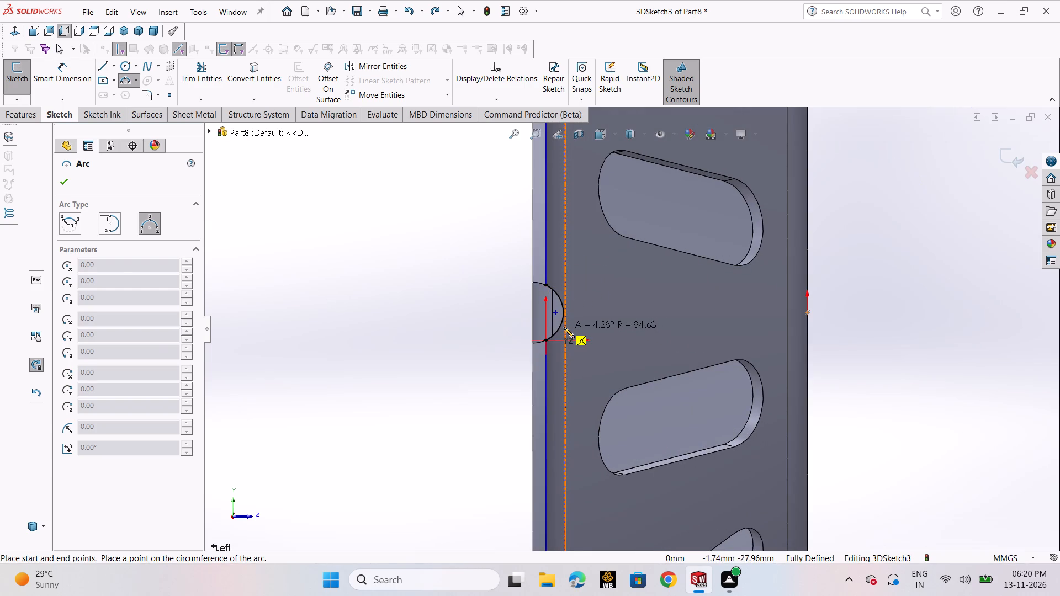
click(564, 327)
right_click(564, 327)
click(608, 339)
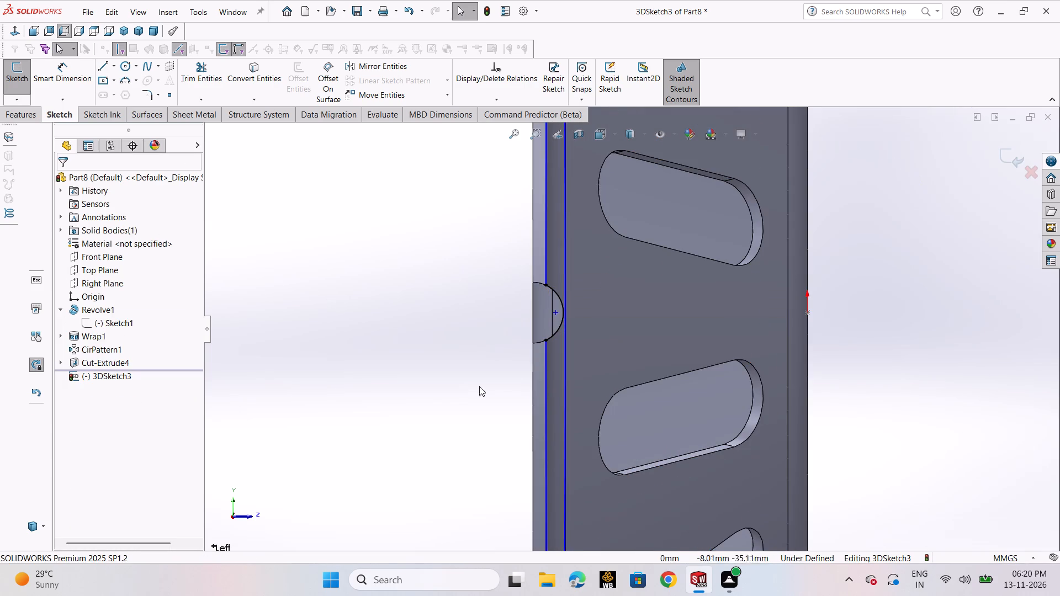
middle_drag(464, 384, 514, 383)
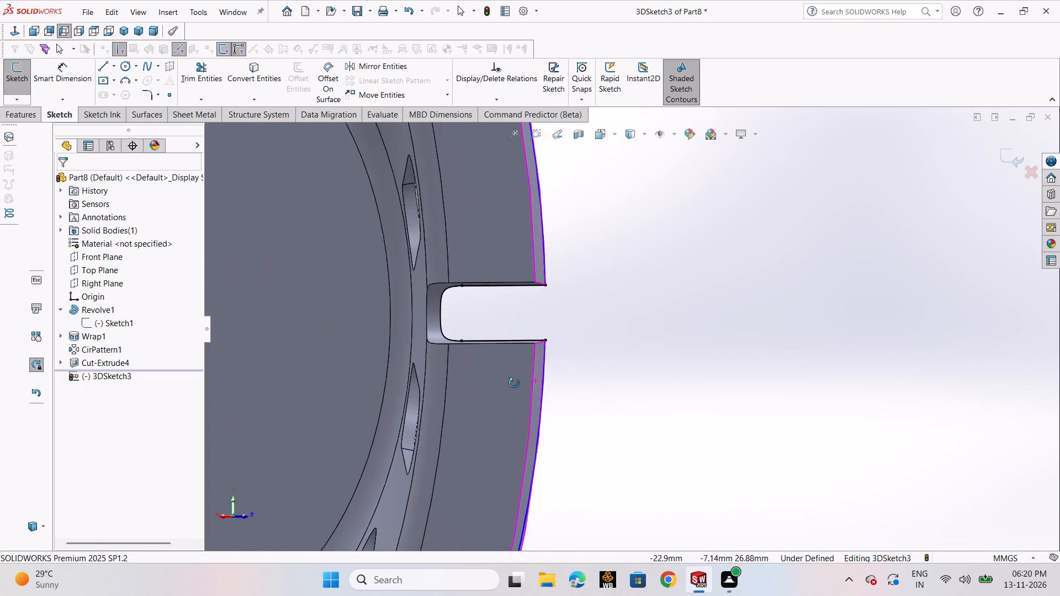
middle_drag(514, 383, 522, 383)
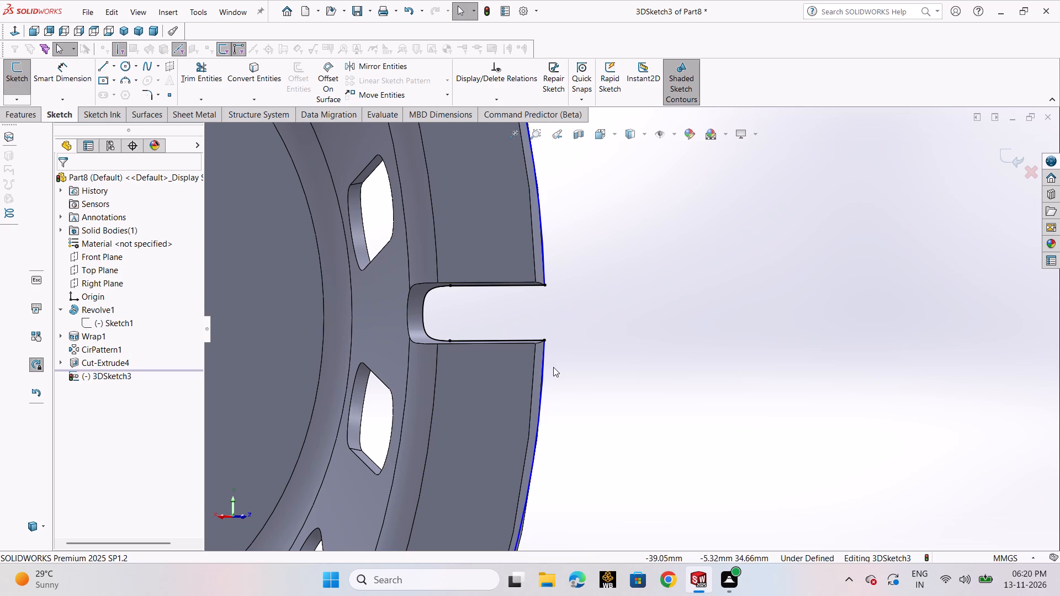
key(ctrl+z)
From the left view, draw a three-point arc of about 3.56 mm radius between the inner corners of the rim notch's two upper straight edges.
scroll(619, 336, up, 1)
middle_drag(603, 341, 586, 352)
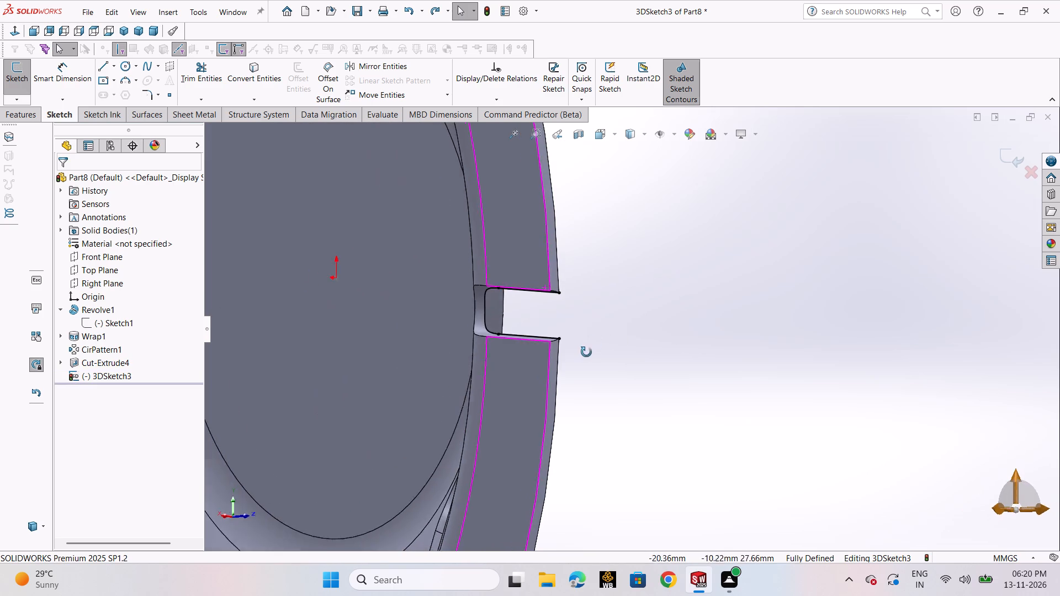
middle_drag(586, 352, 564, 354)
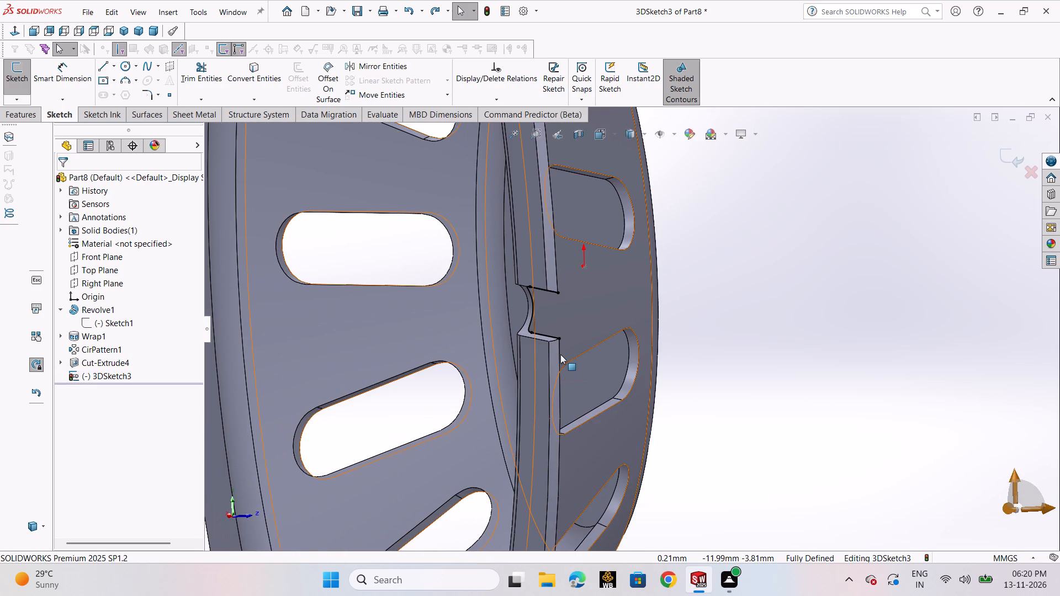
key(ctrl+3)
scroll(632, 325, down, 4)
scroll(571, 332, down, 3)
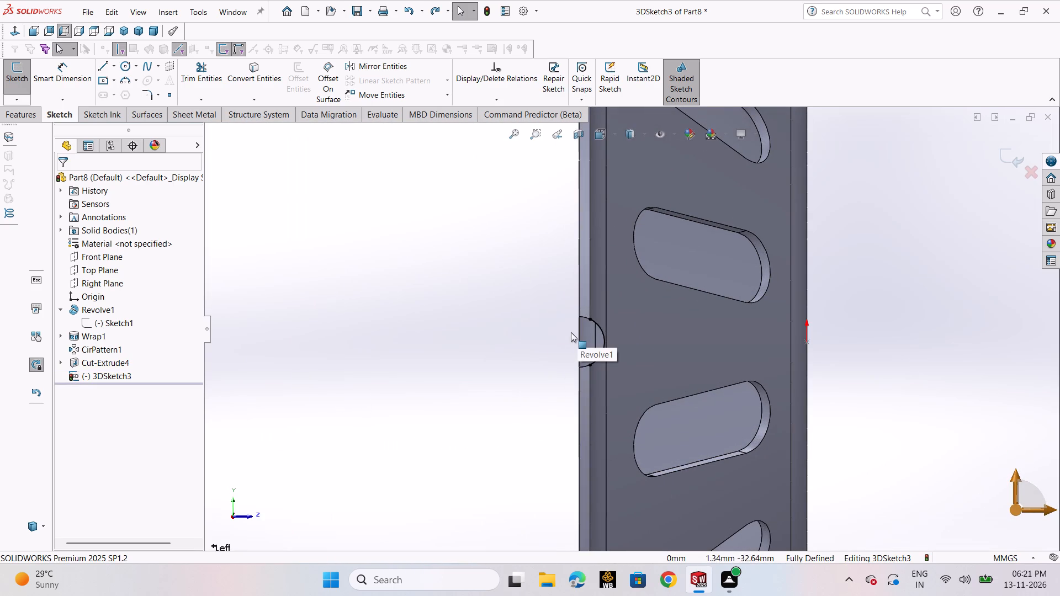
click(122, 81)
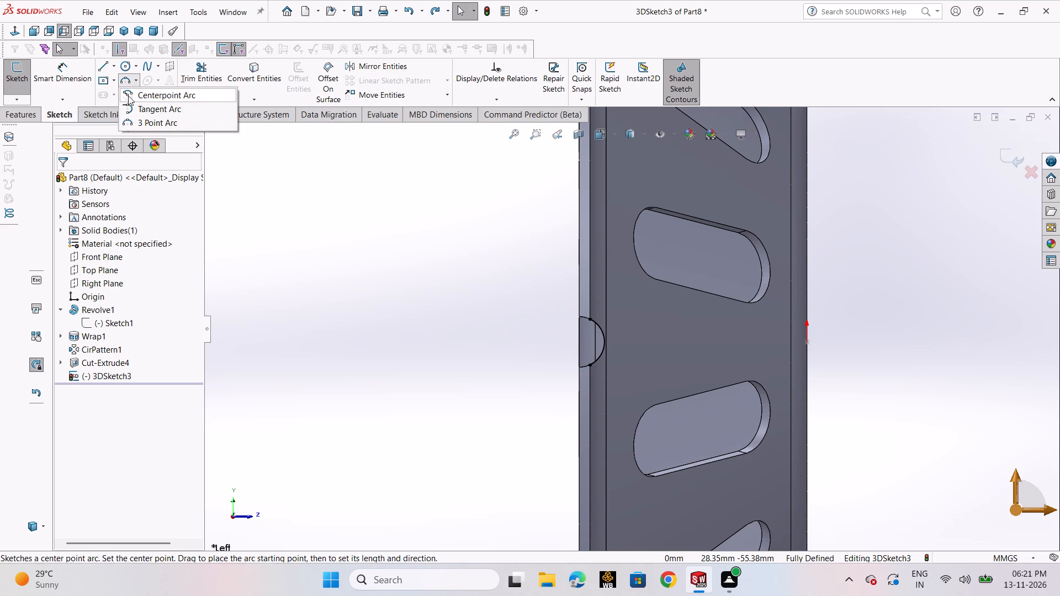
click(141, 126)
scroll(571, 326, down, 3)
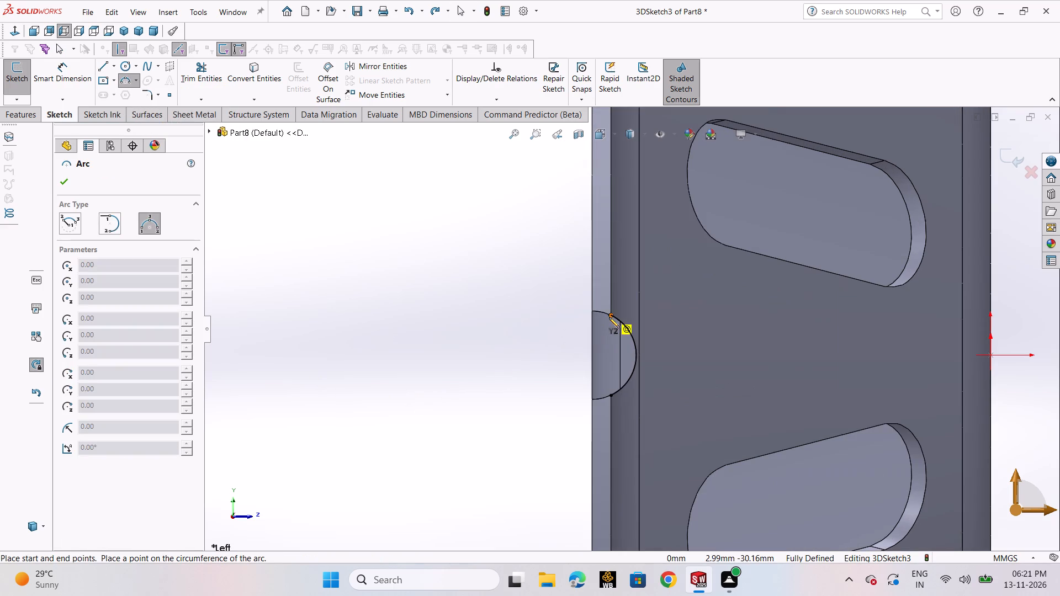
scroll(609, 308, down, 3)
click(586, 319)
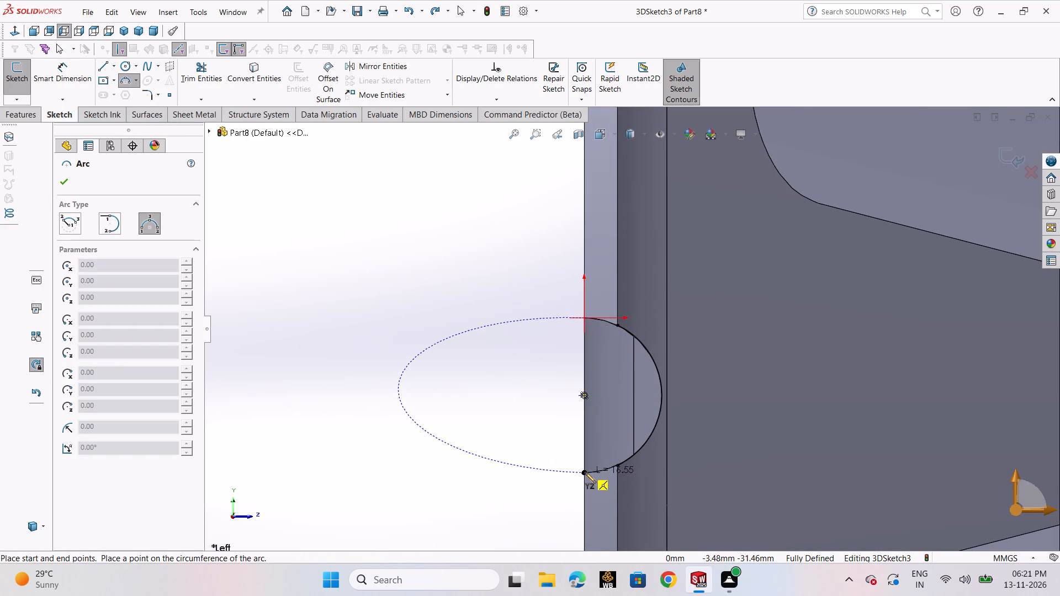
click(585, 472)
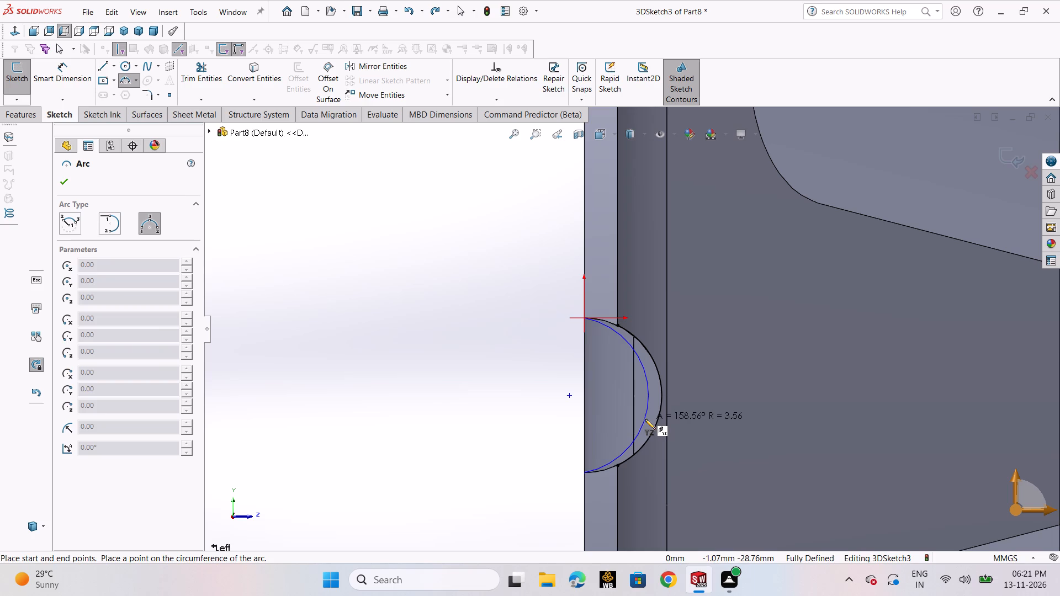
click(645, 419)
right_click(645, 419)
click(662, 424)
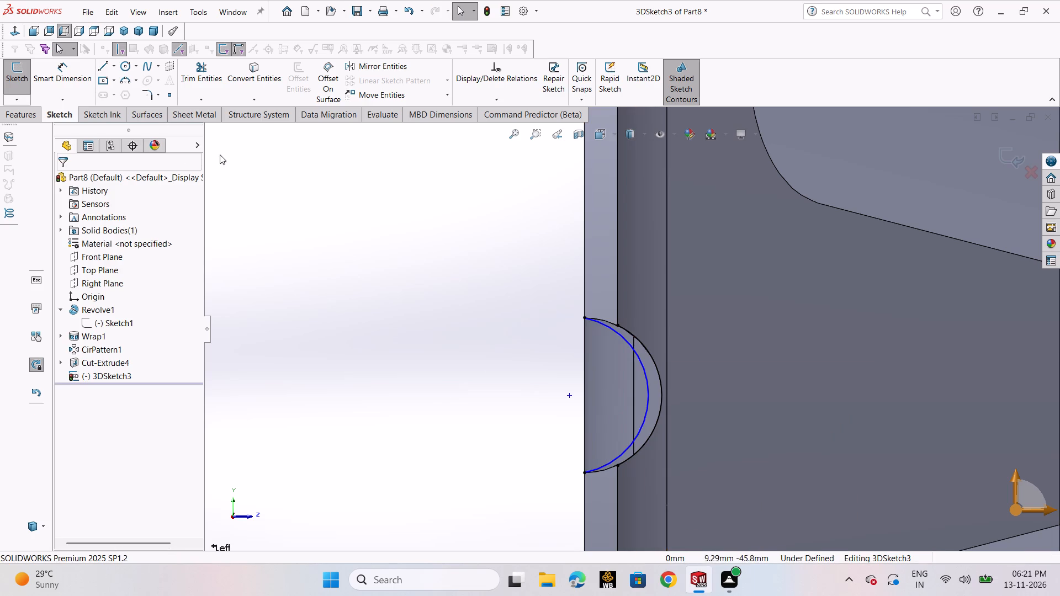
Dimension the new arc's radius and set it to 3.5 mm.
click(56, 84)
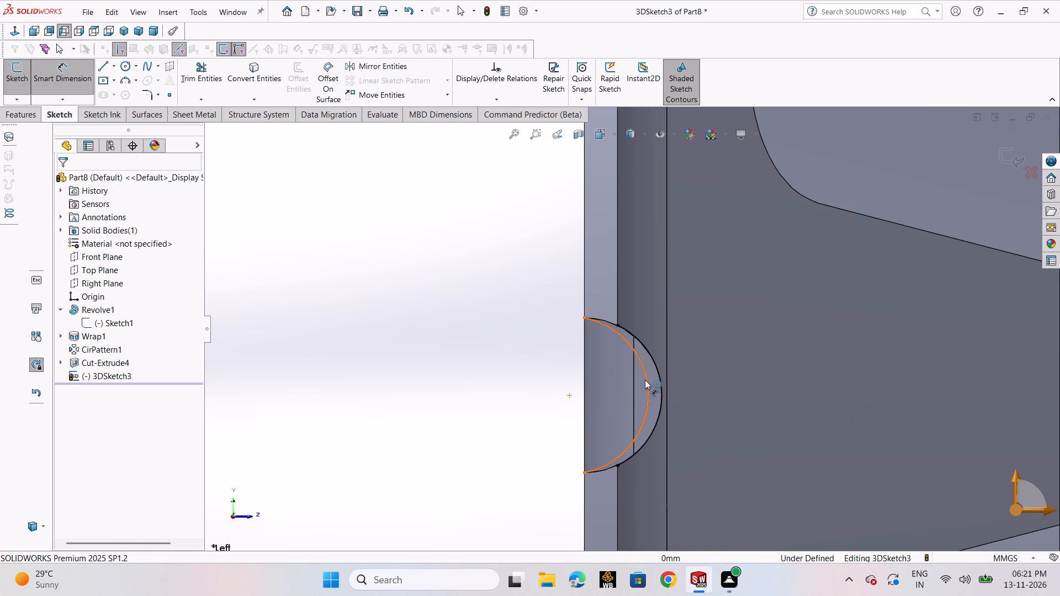
click(645, 380)
click(633, 396)
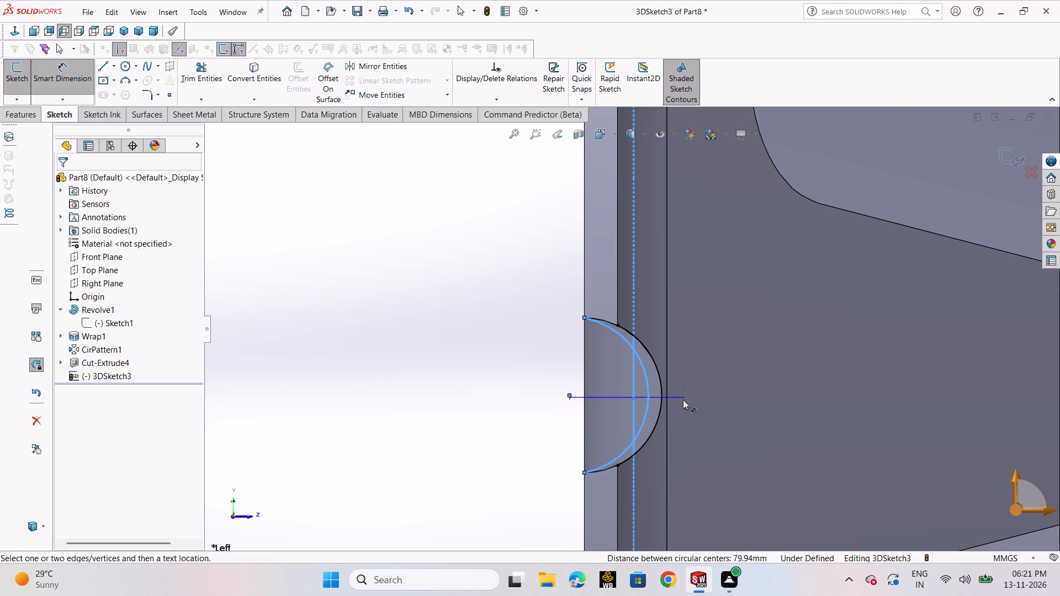
key(Escape)
click(708, 442)
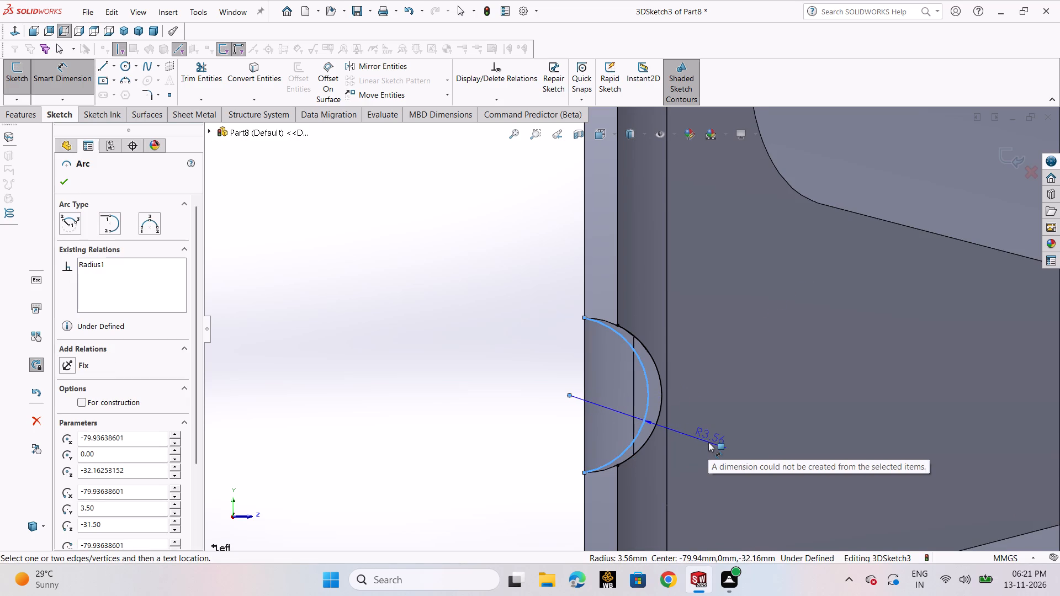
text(3.5)
key(Return)
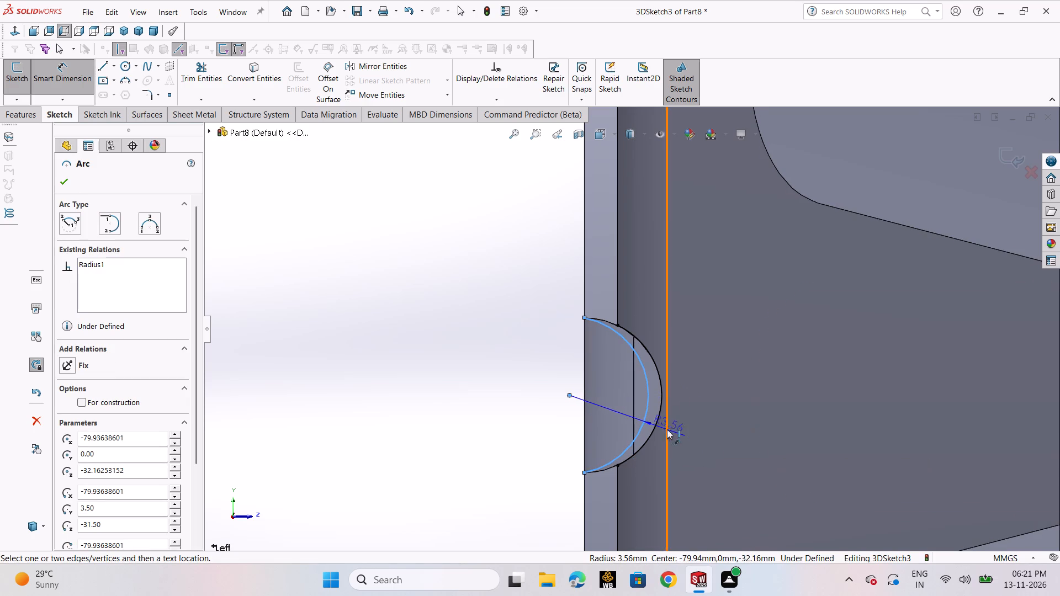
click(719, 440)
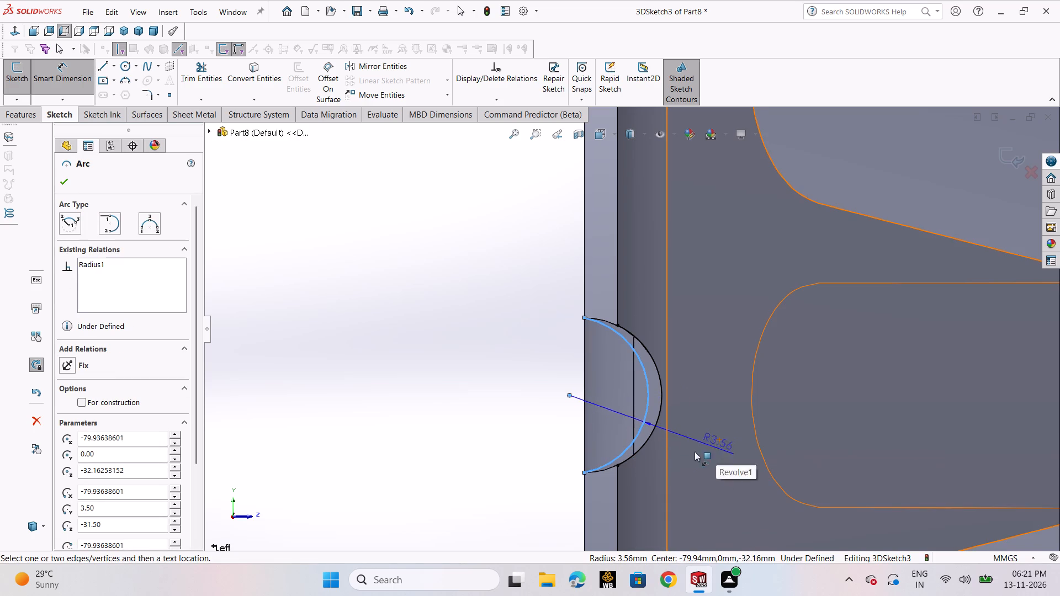
click(509, 480)
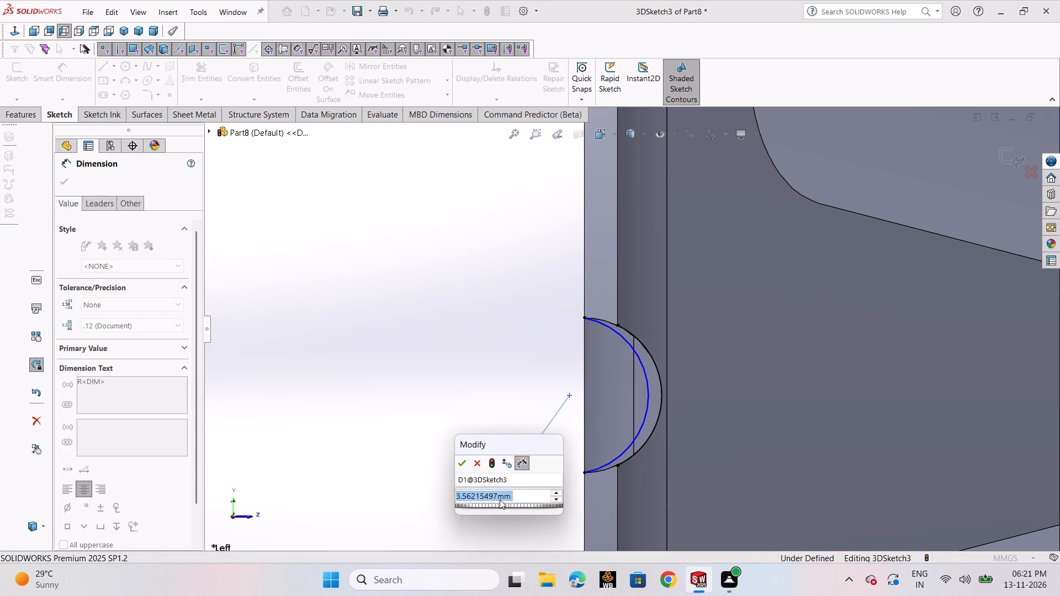
text(3.5)
key(Return)
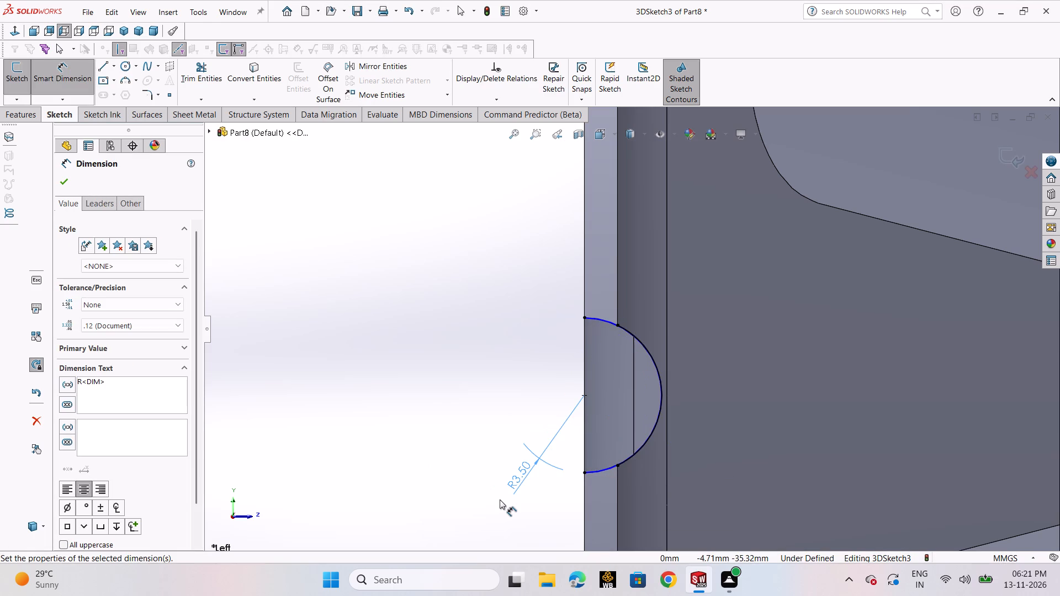
click(56, 183)
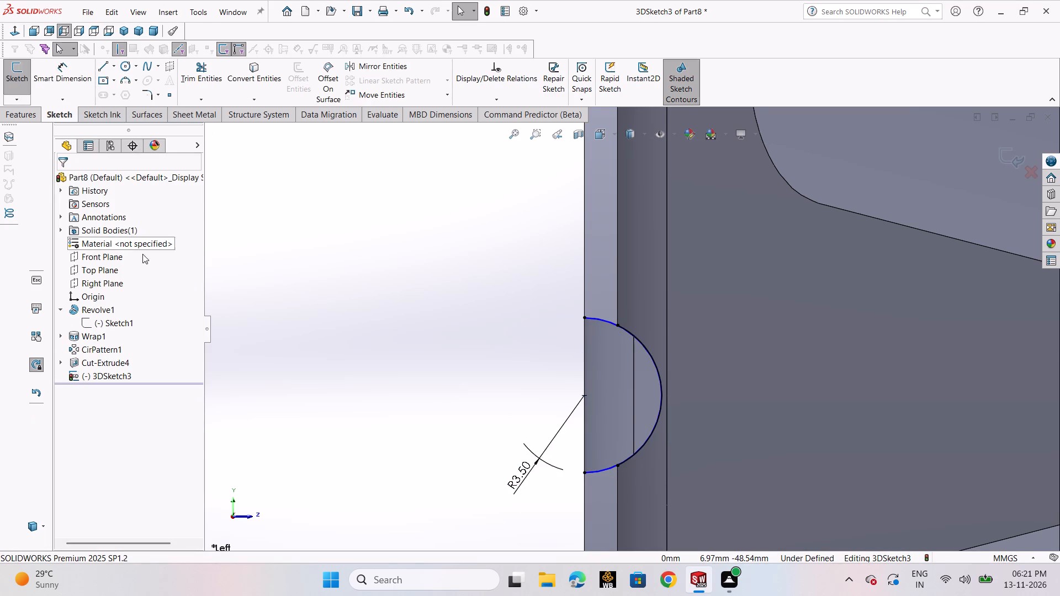
Convert the two straight upper edges on either side of the rim notch into 3D sketch lines.
scroll(322, 301, up, 2)
middle_drag(366, 328, 379, 331)
scroll(463, 369, up, 4)
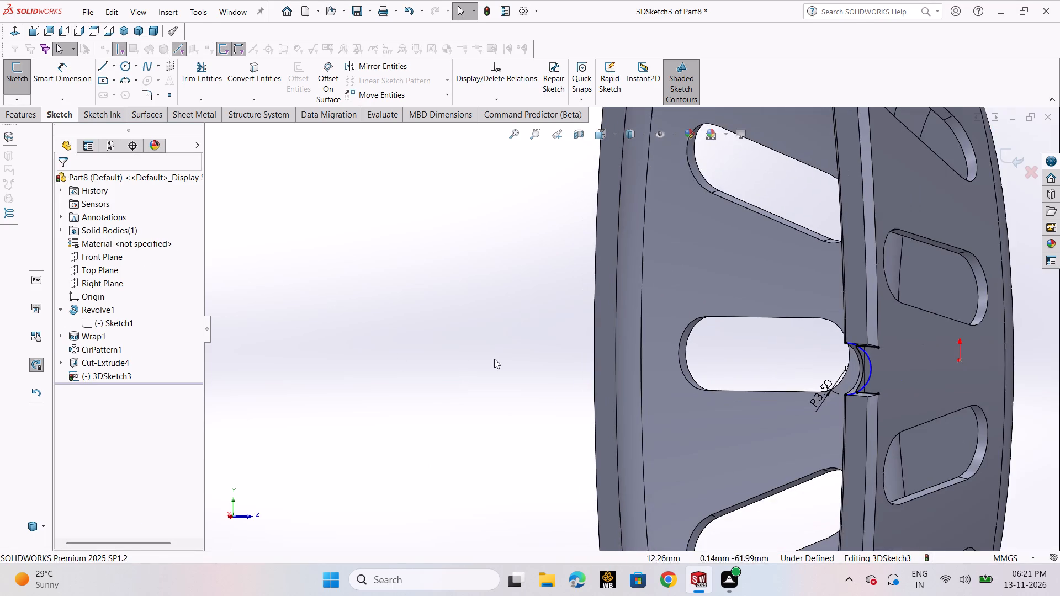
scroll(624, 363, up, 2)
middle_drag(894, 377, 887, 381)
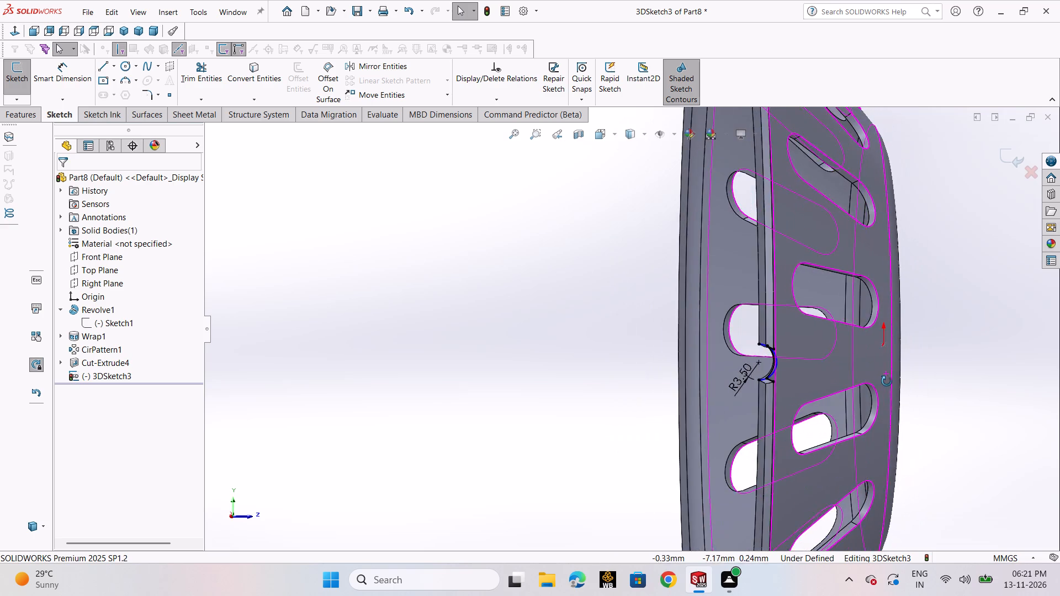
middle_drag(887, 381, 893, 343)
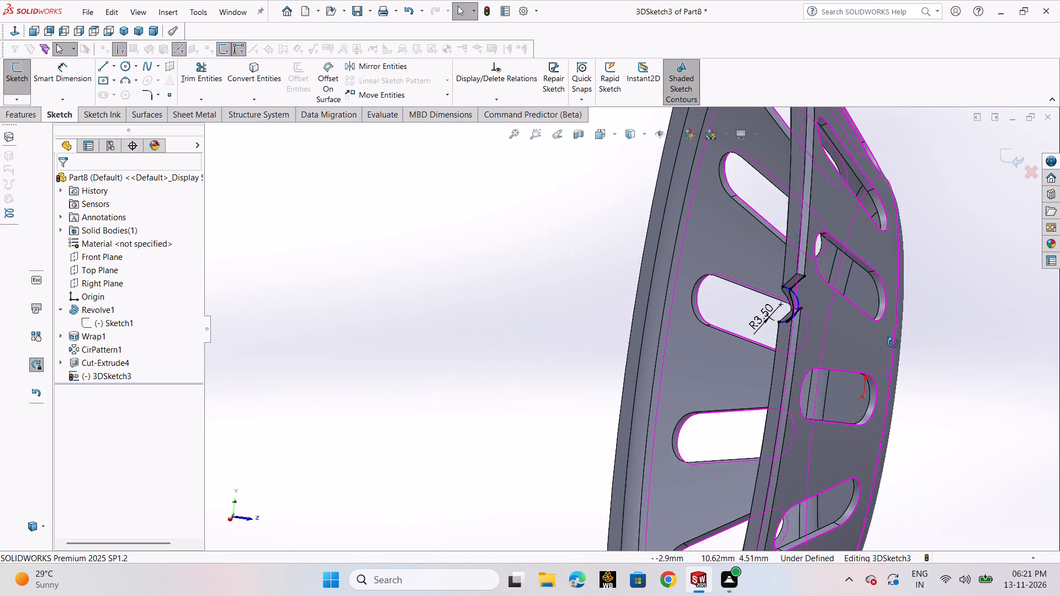
middle_drag(893, 343, 919, 375)
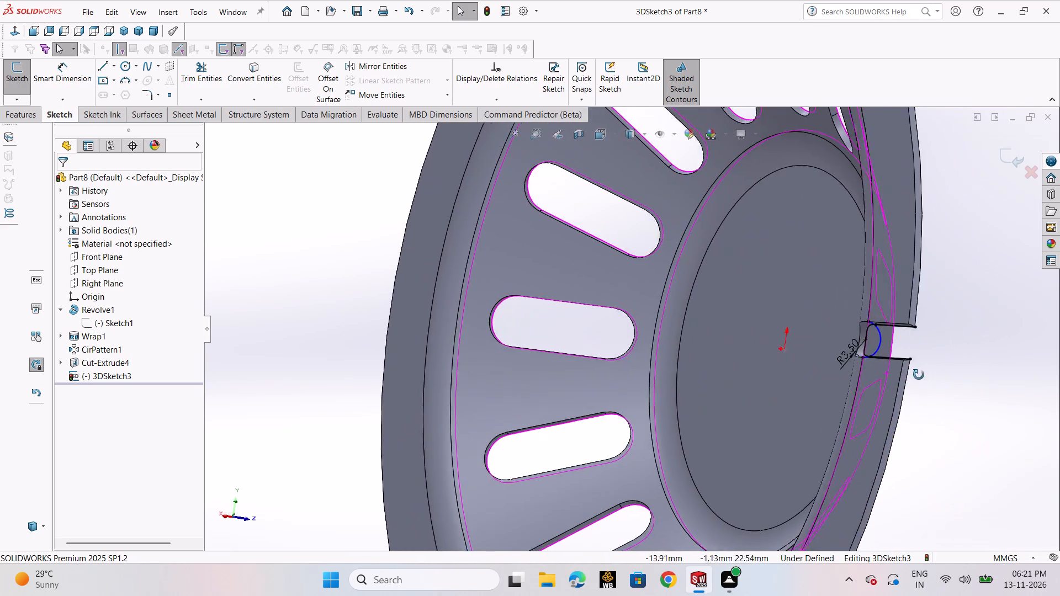
middle_drag(919, 375, 940, 374)
scroll(967, 345, down, 3)
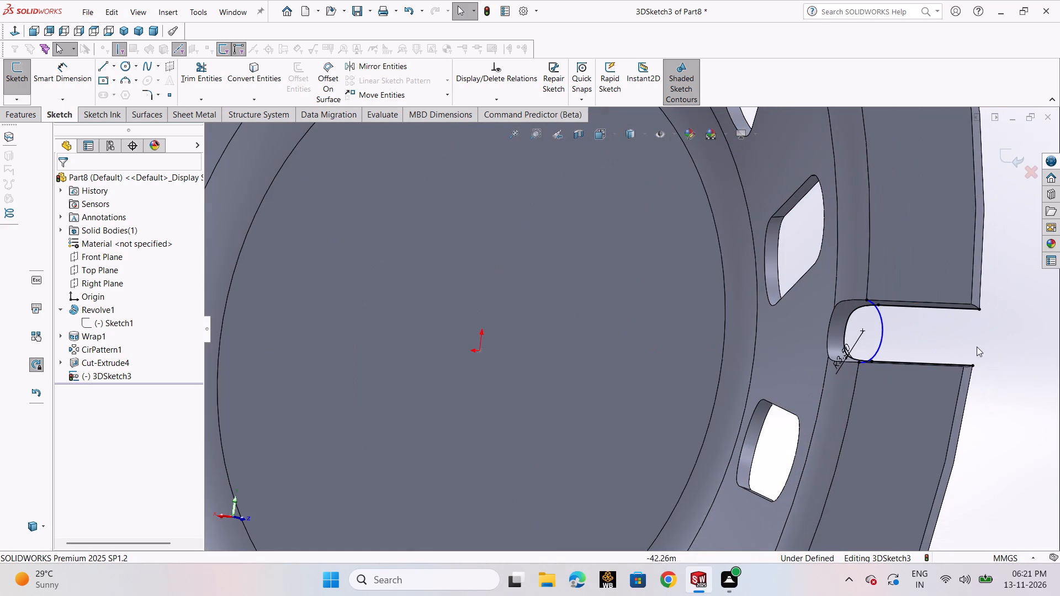
scroll(987, 328, down, 5)
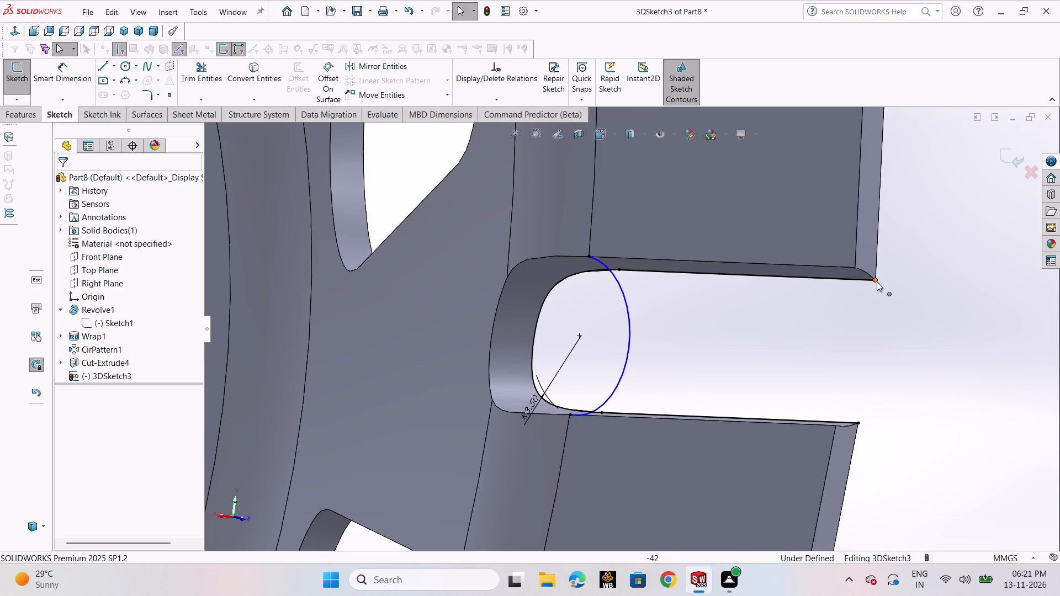
click(247, 71)
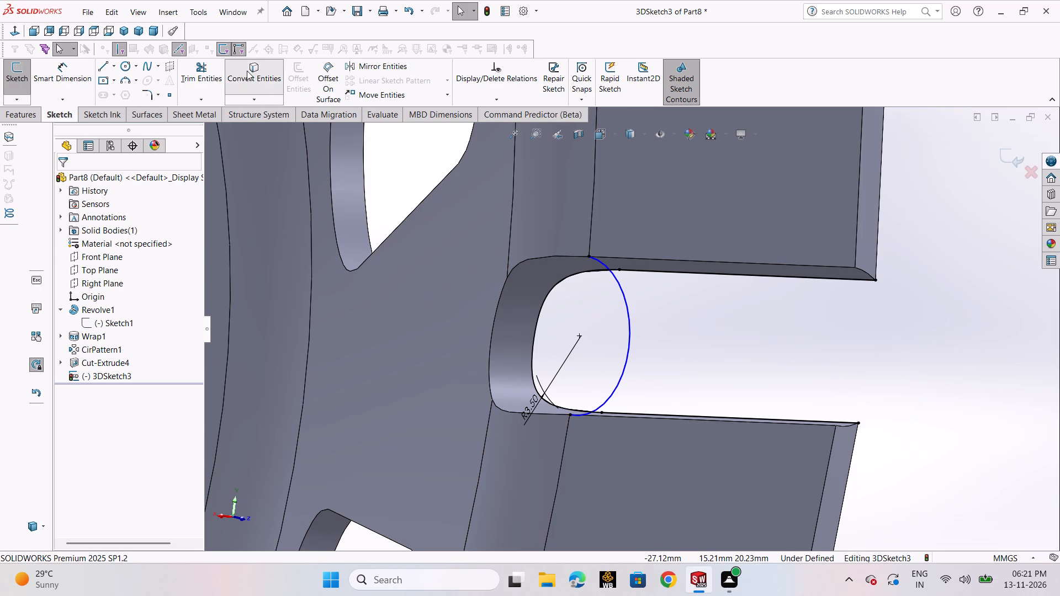
click(679, 259)
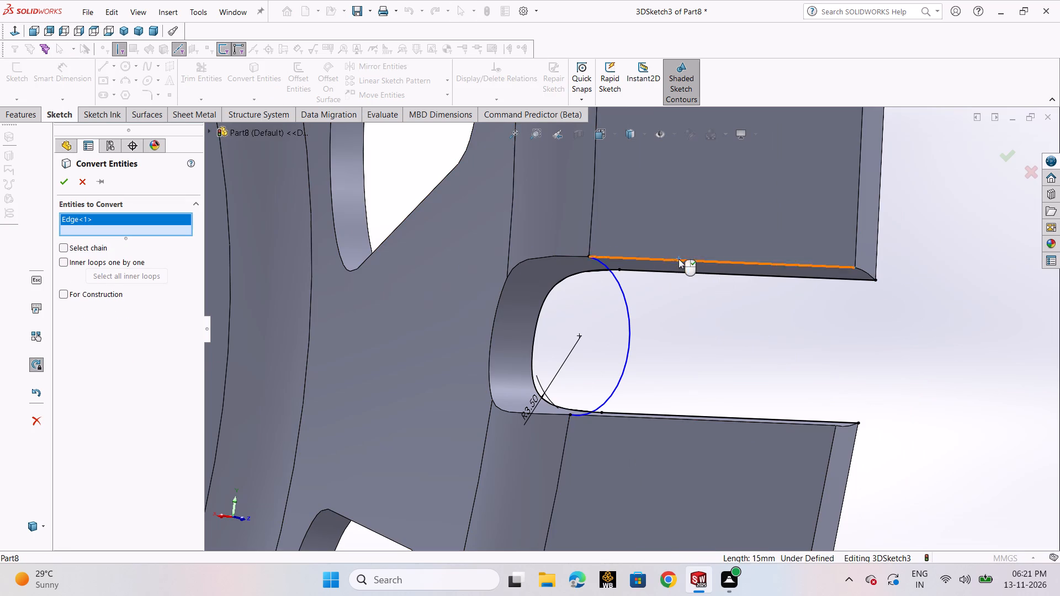
click(739, 422)
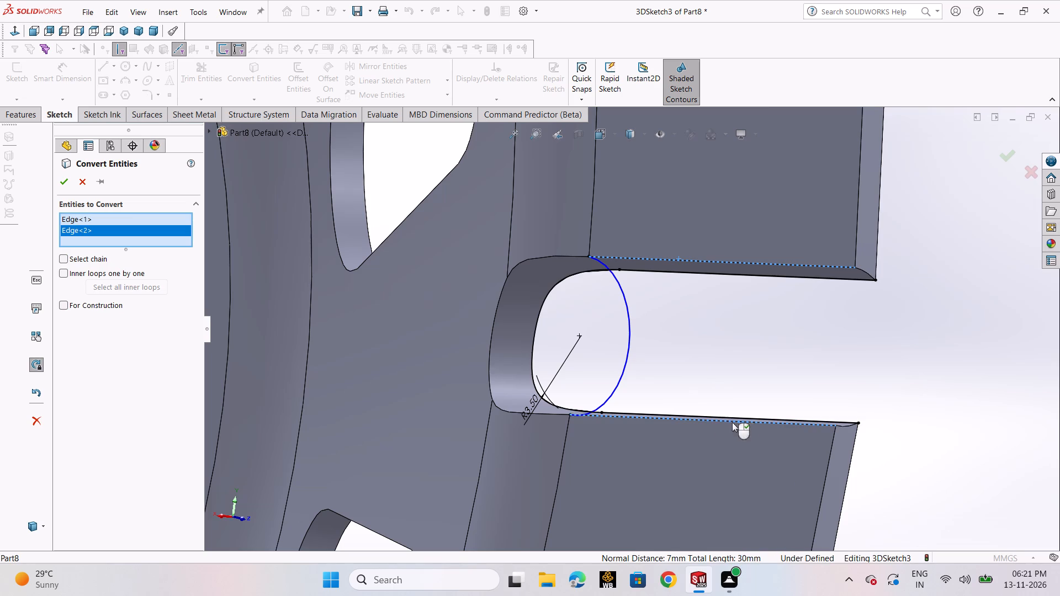
click(67, 182)
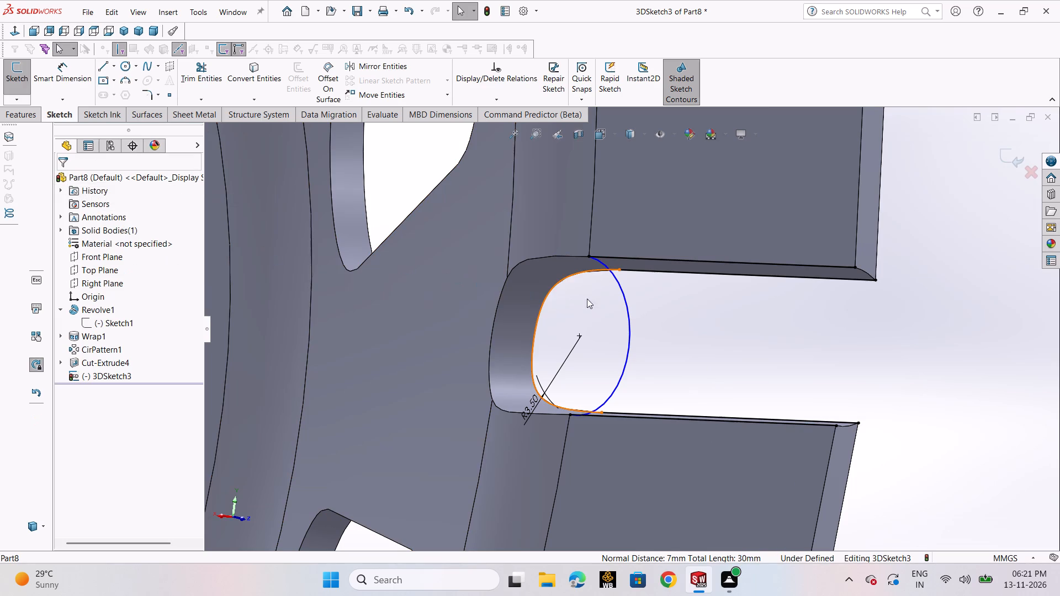
click(733, 315)
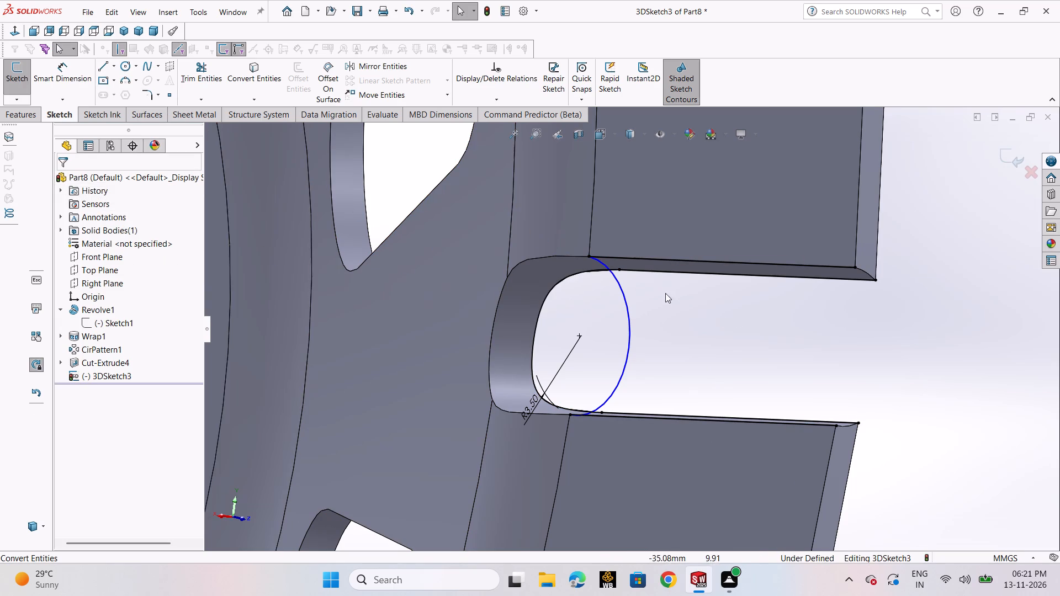
From the left view, draw a three-point arc of 3.5 mm radius joining the outer ends of the two newly converted notch lines.
scroll(744, 310, up, 1)
scroll(821, 314, up, 1)
key(ctrl+3)
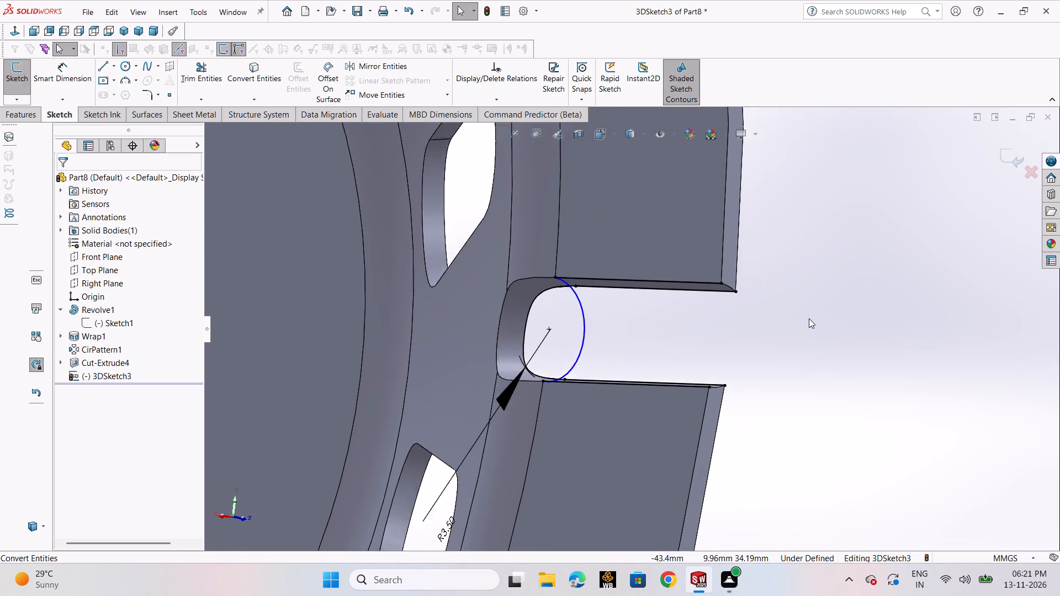
scroll(602, 333, down, 9)
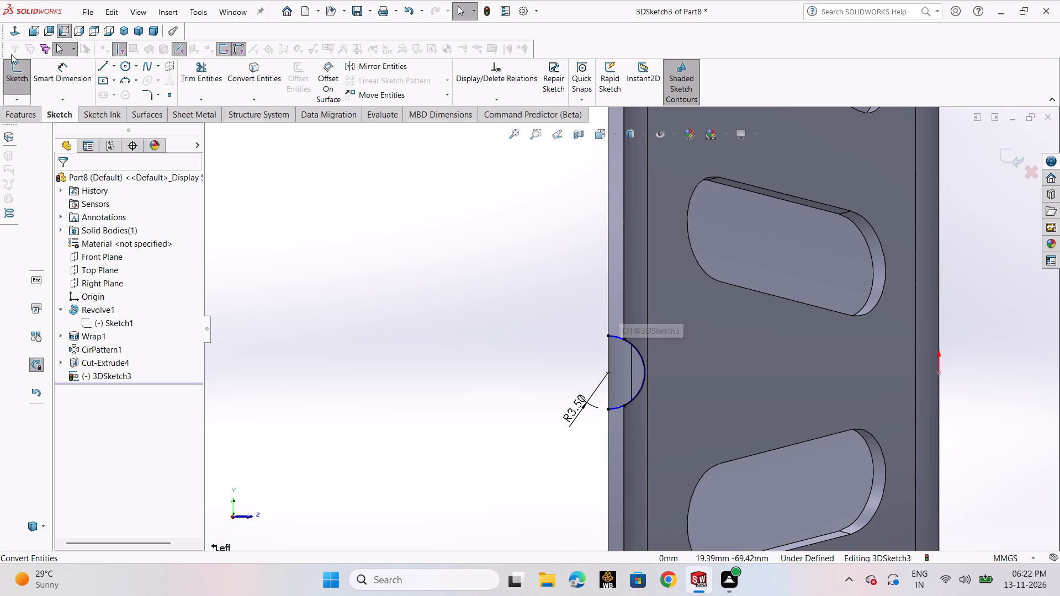
click(128, 84)
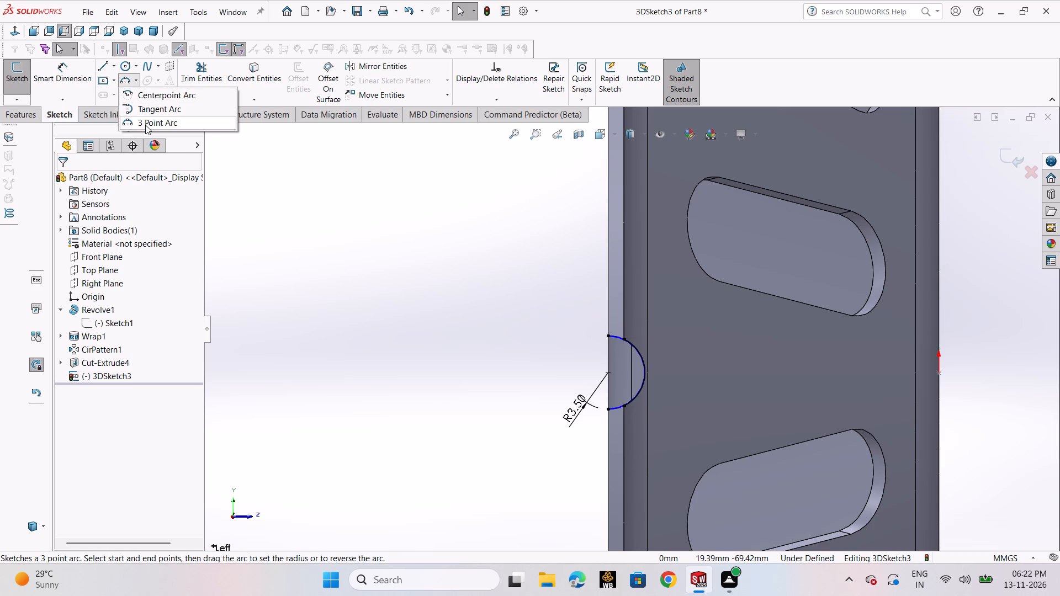
click(145, 125)
click(608, 336)
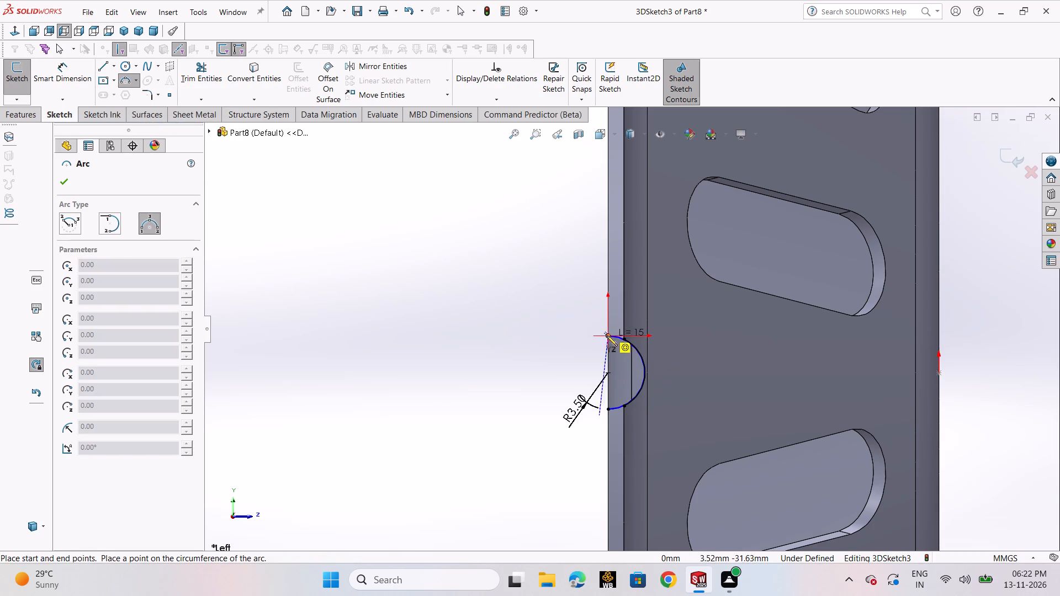
click(607, 409)
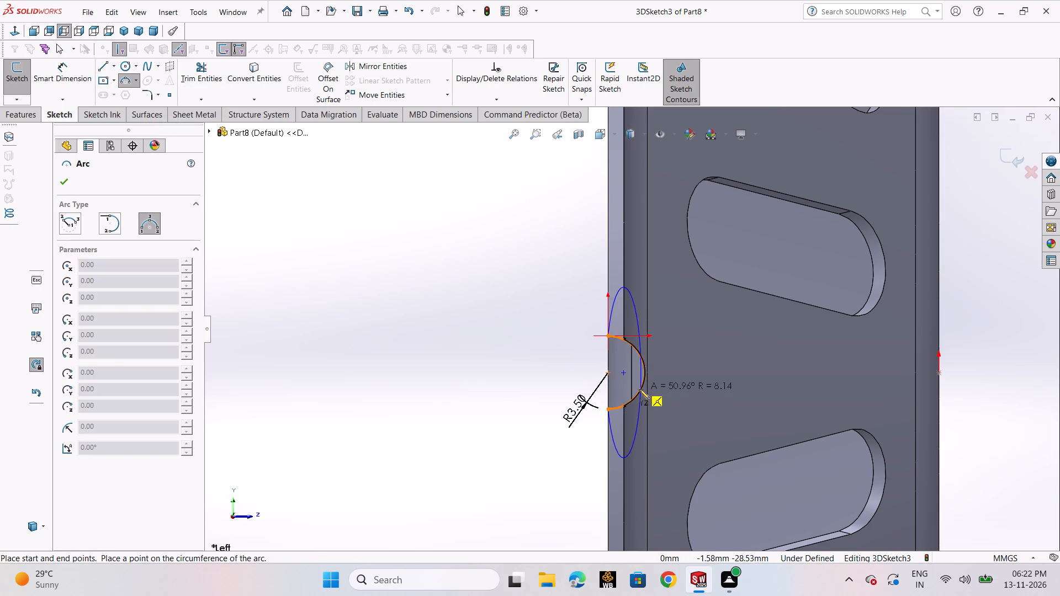
click(664, 369)
text(3.5)
key(Return)
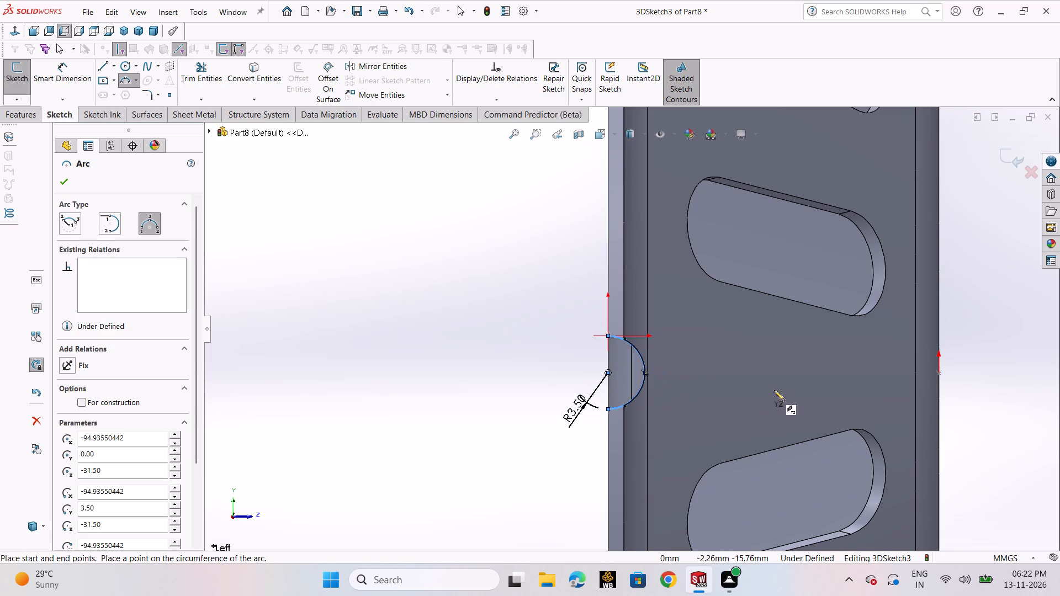
middle_drag(536, 391, 551, 392)
scroll(611, 395, up, 2)
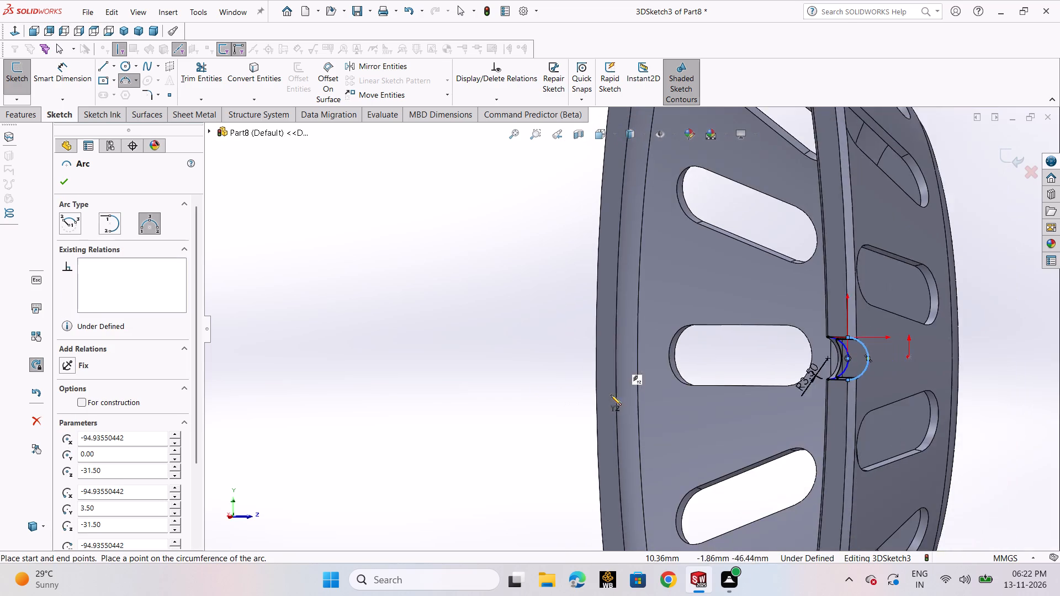
scroll(611, 395, up, 3)
middle_drag(911, 363, 942, 352)
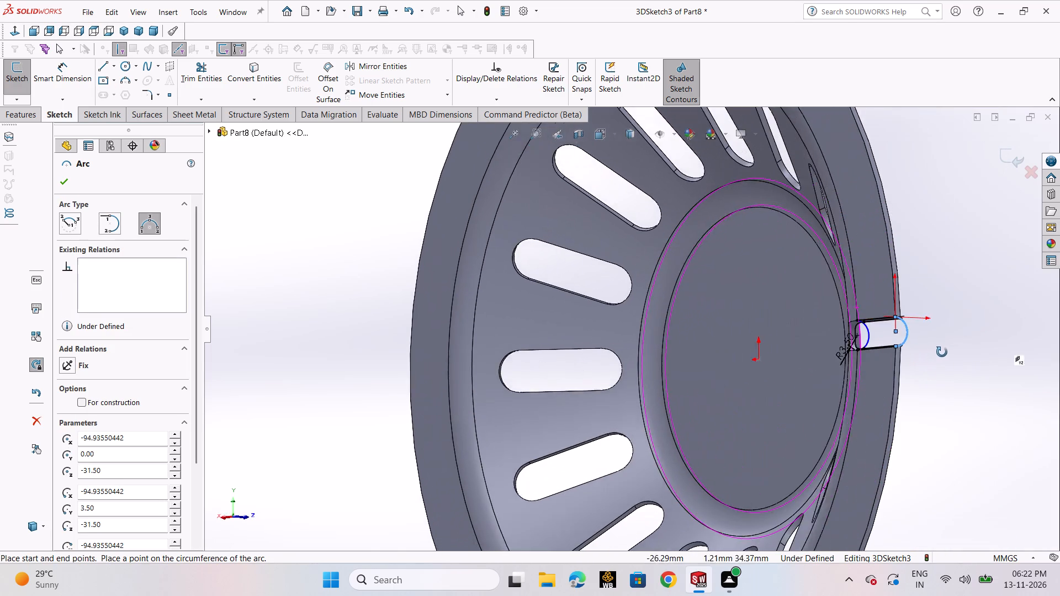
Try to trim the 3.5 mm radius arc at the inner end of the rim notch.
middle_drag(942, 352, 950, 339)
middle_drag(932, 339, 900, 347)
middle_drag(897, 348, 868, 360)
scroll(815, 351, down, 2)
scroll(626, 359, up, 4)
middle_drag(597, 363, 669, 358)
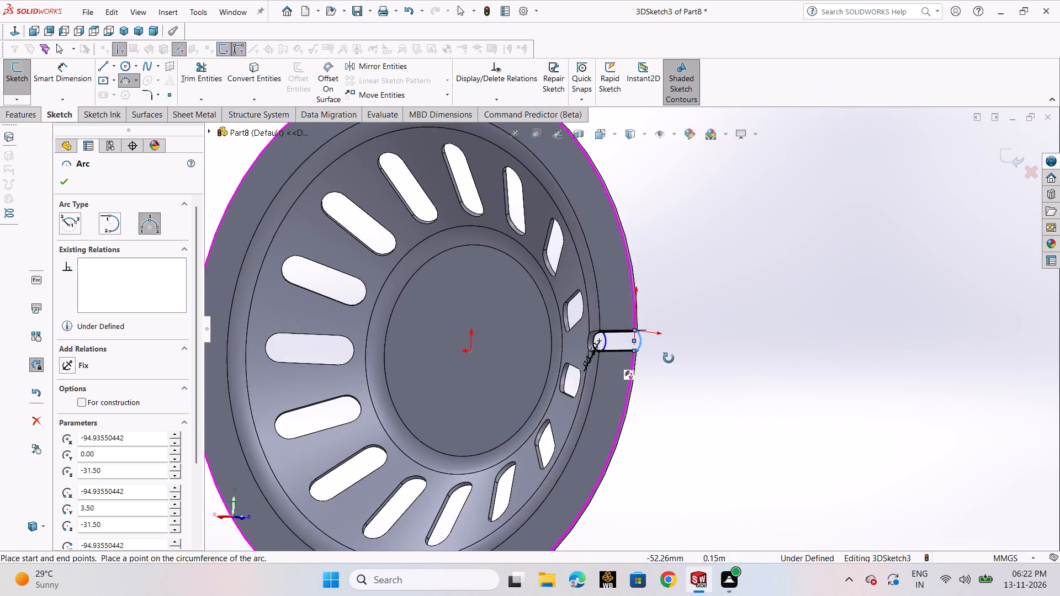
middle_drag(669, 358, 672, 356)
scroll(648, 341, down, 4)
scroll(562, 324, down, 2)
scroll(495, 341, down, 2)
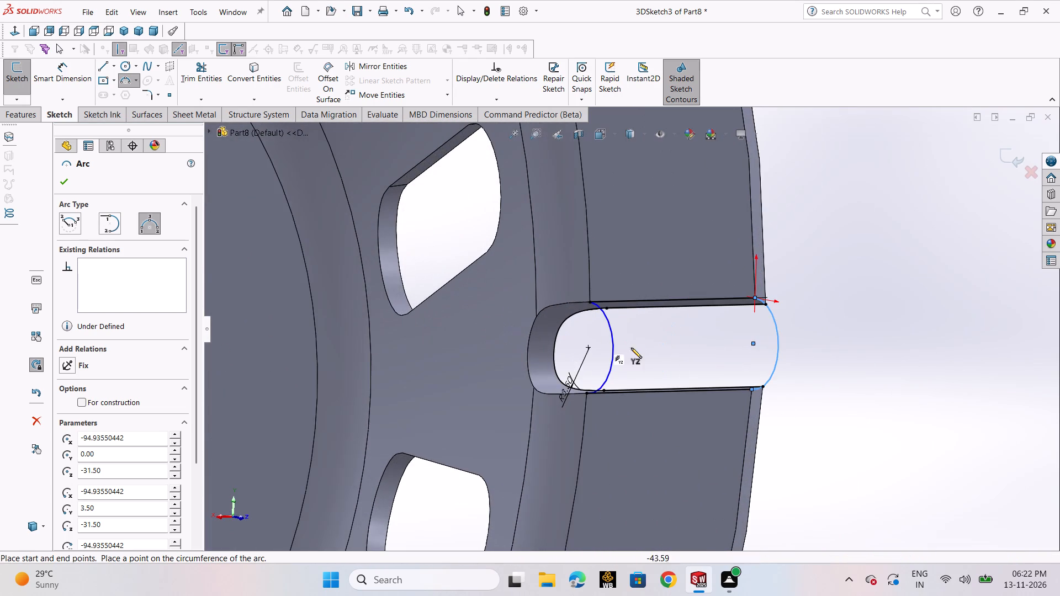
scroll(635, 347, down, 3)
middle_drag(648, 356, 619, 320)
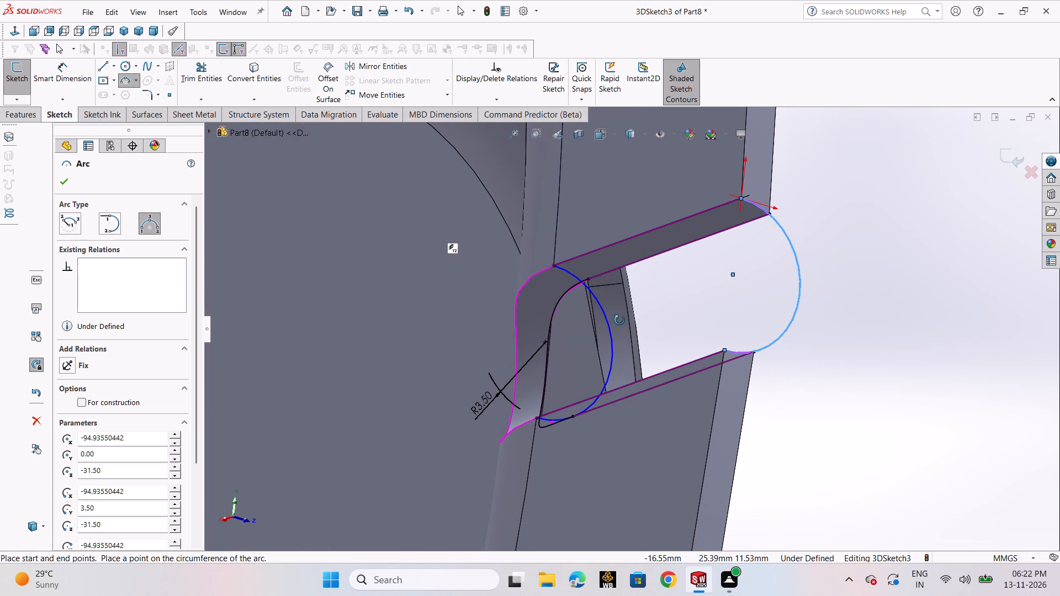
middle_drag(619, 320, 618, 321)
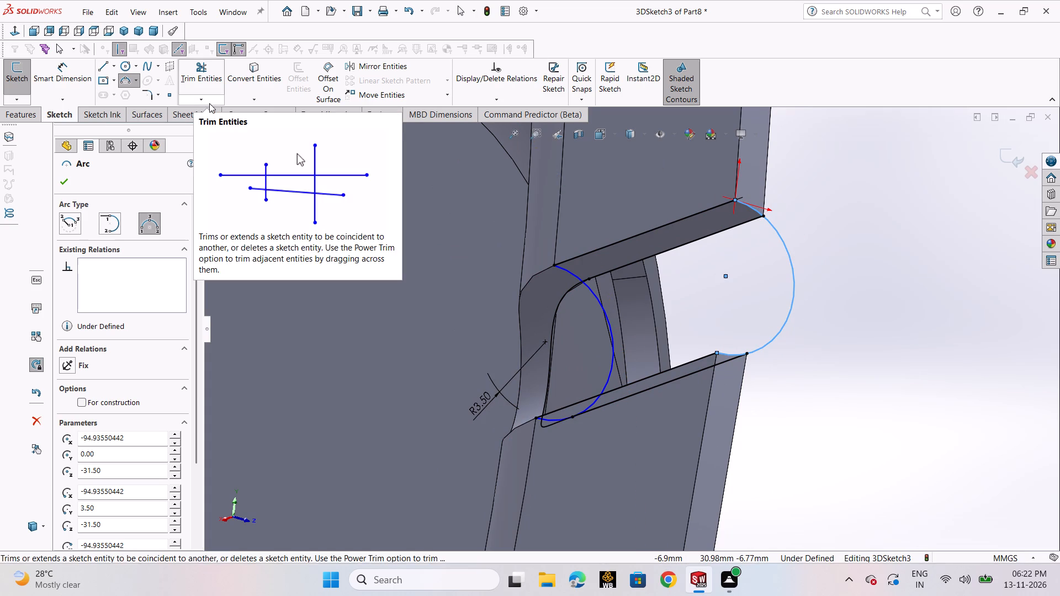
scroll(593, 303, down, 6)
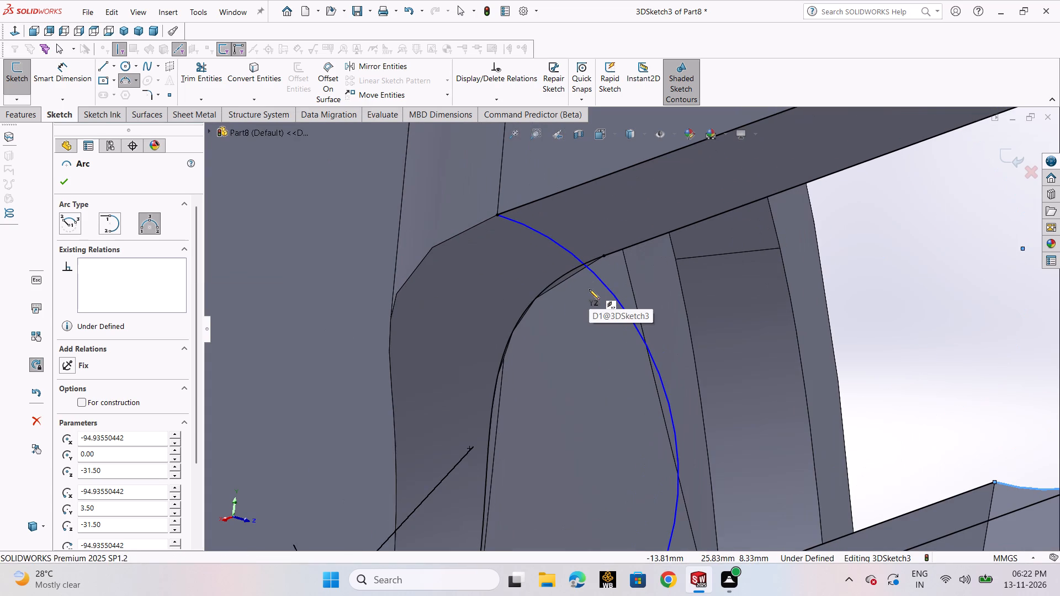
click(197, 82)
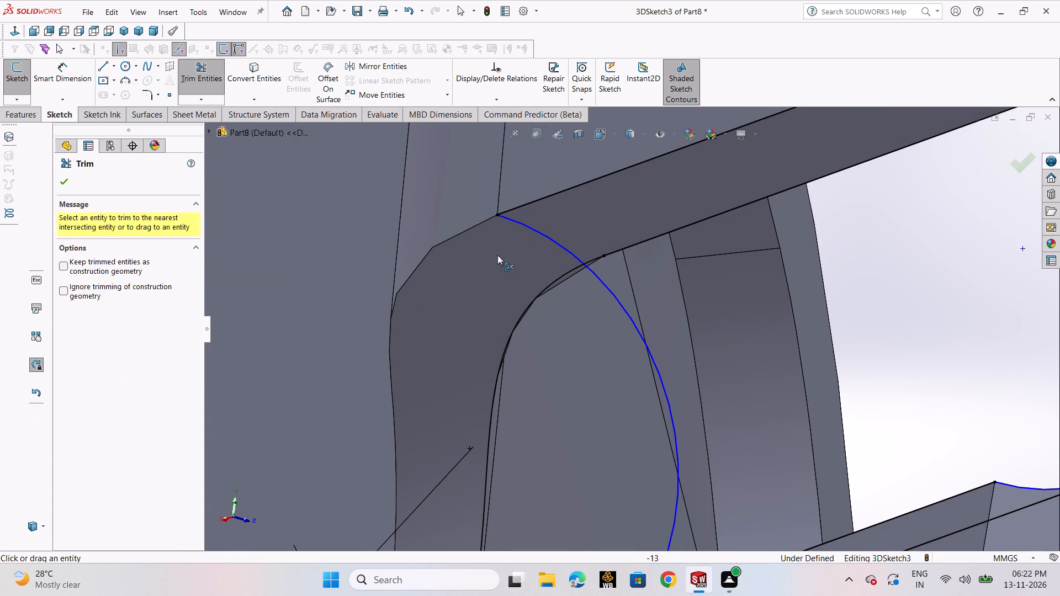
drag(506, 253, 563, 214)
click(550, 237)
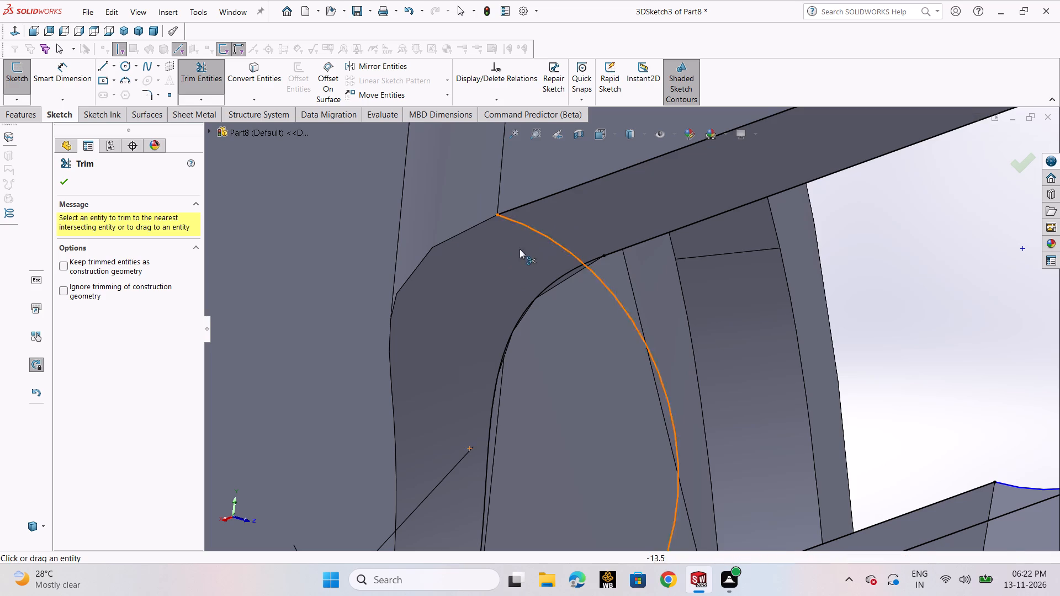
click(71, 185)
Delete the 3.5 mm radius arc at the notch's inner end along with its radius dimension.
scroll(521, 258, up, 4)
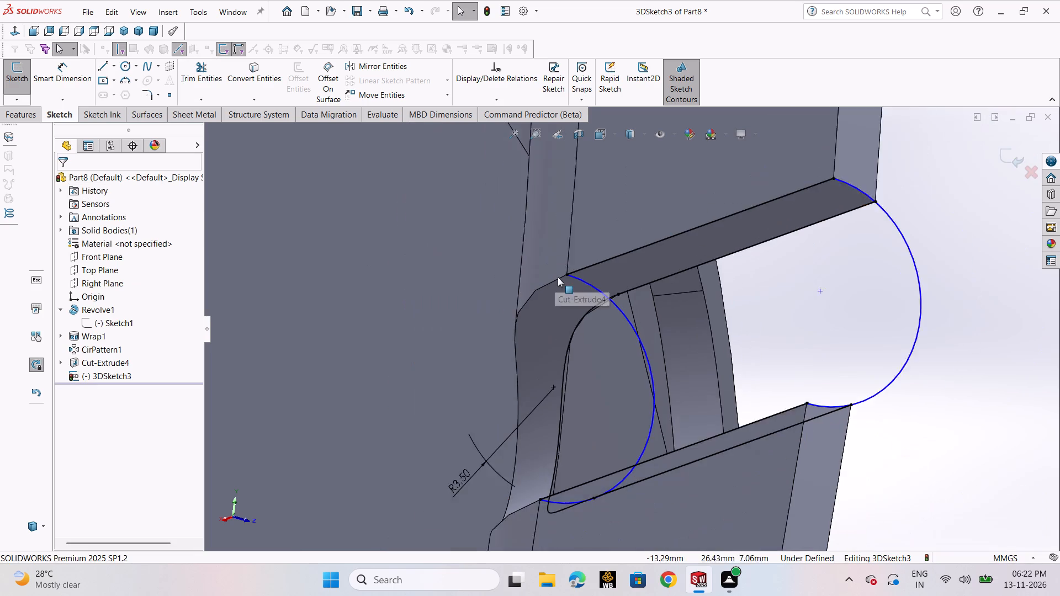
scroll(558, 277, up, 1)
scroll(645, 312, up, 2)
middle_drag(845, 300, 832, 299)
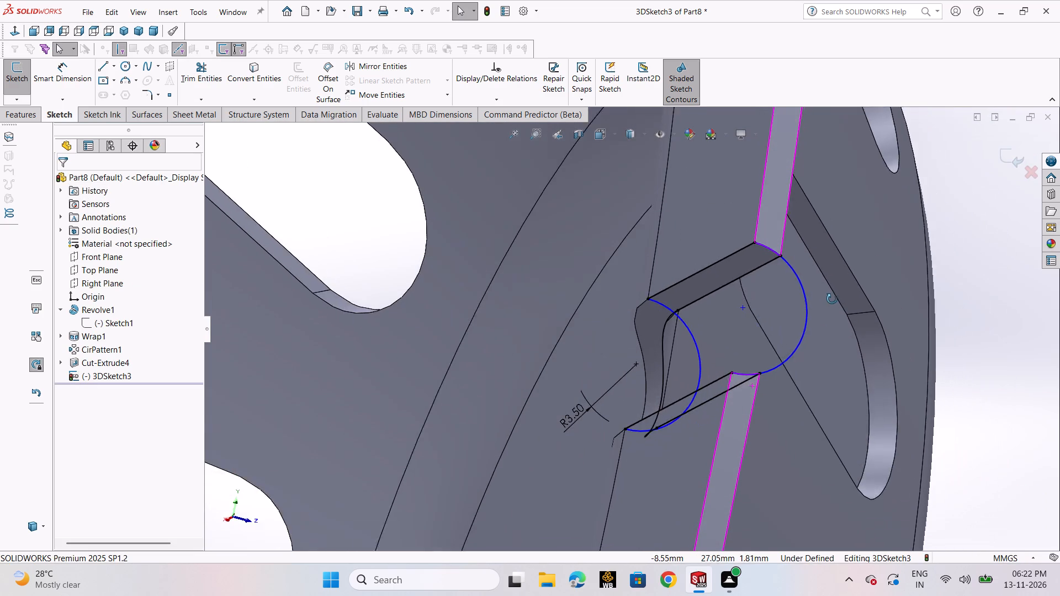
middle_drag(832, 299, 860, 303)
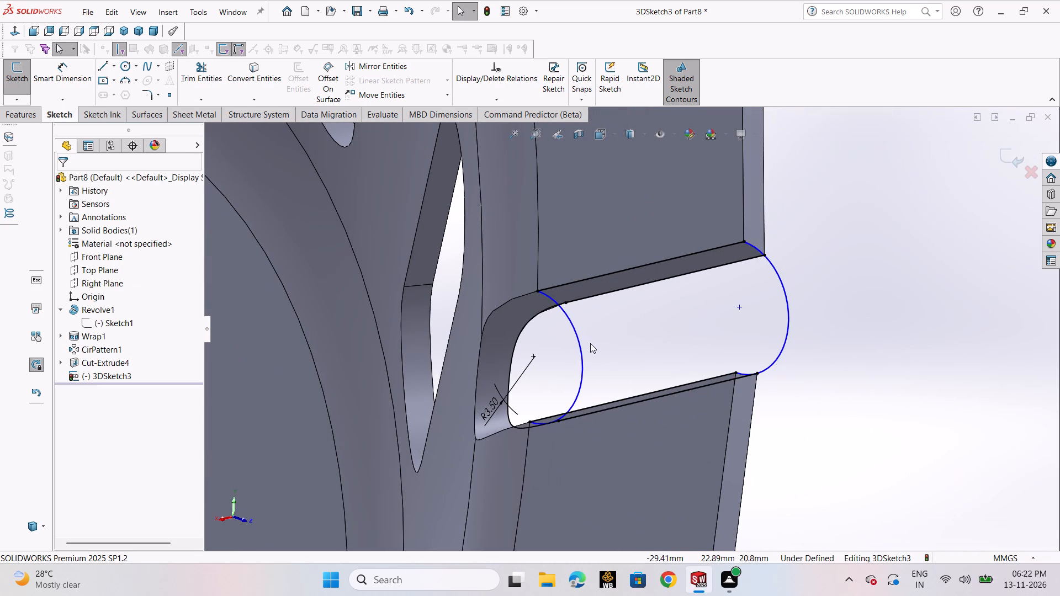
click(576, 339)
key(Delete)
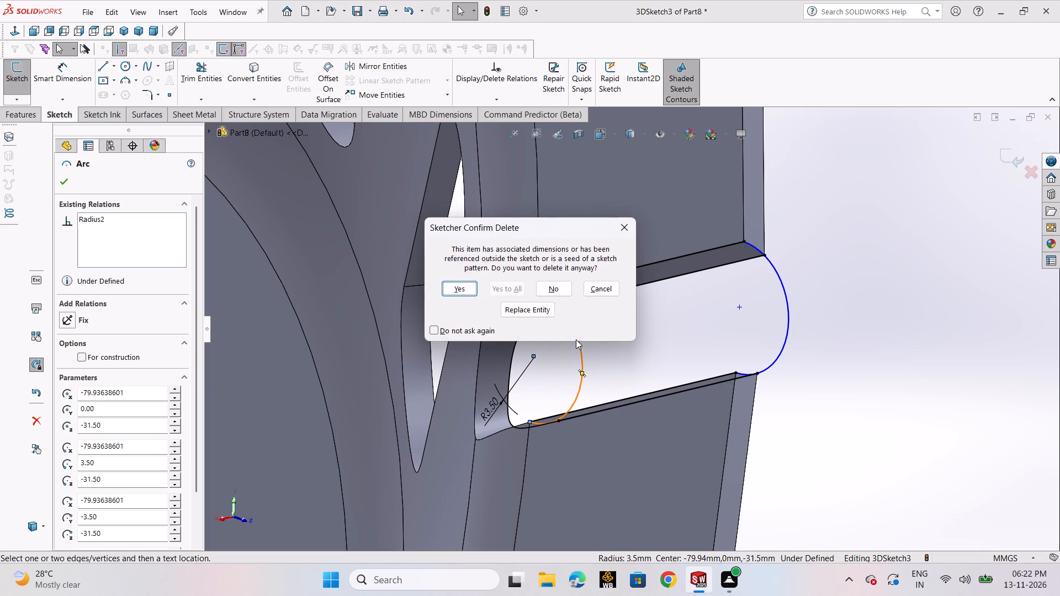
click(469, 293)
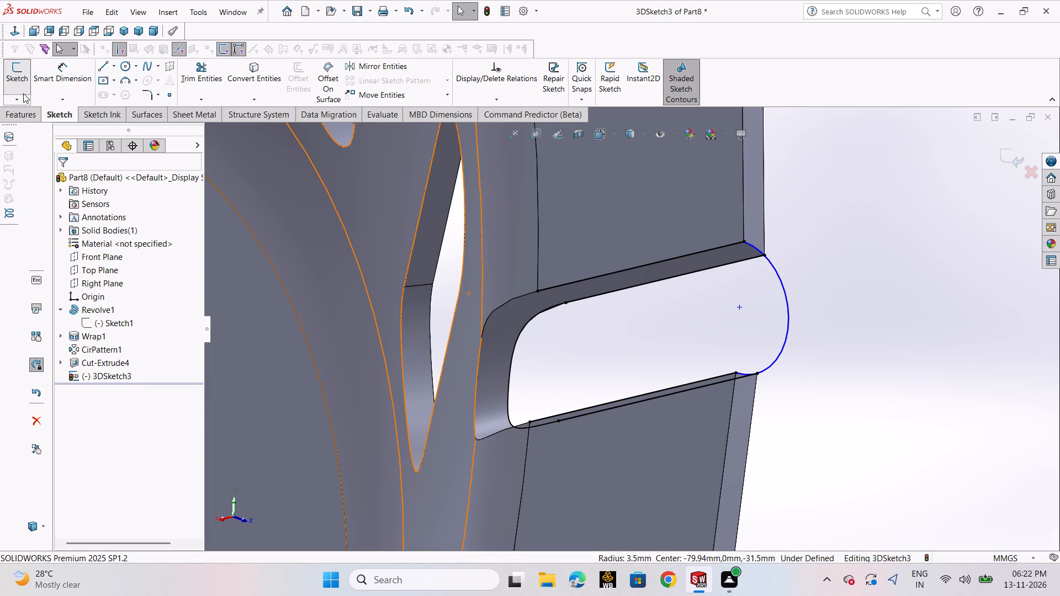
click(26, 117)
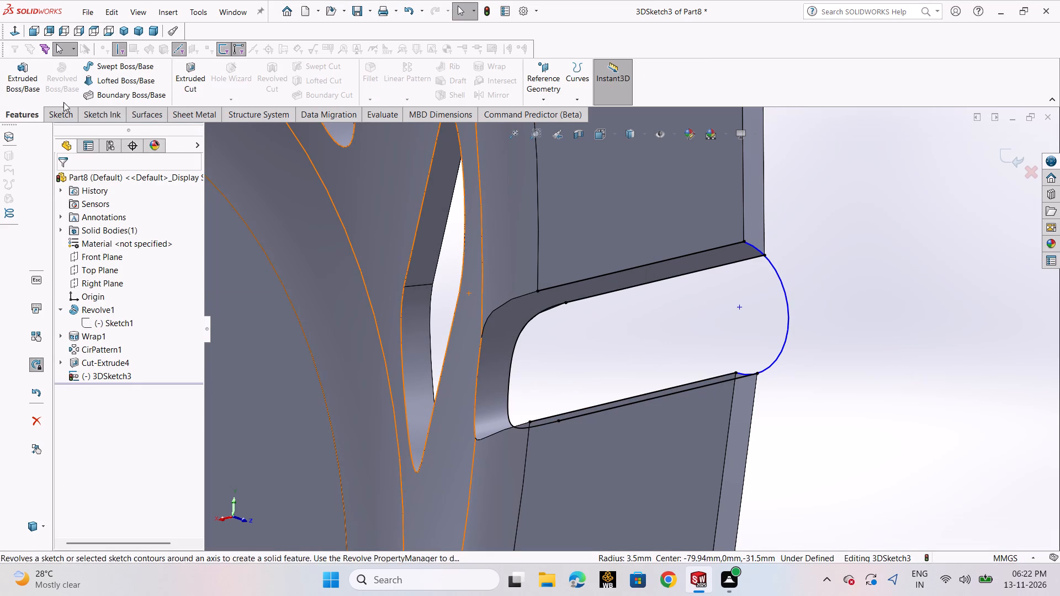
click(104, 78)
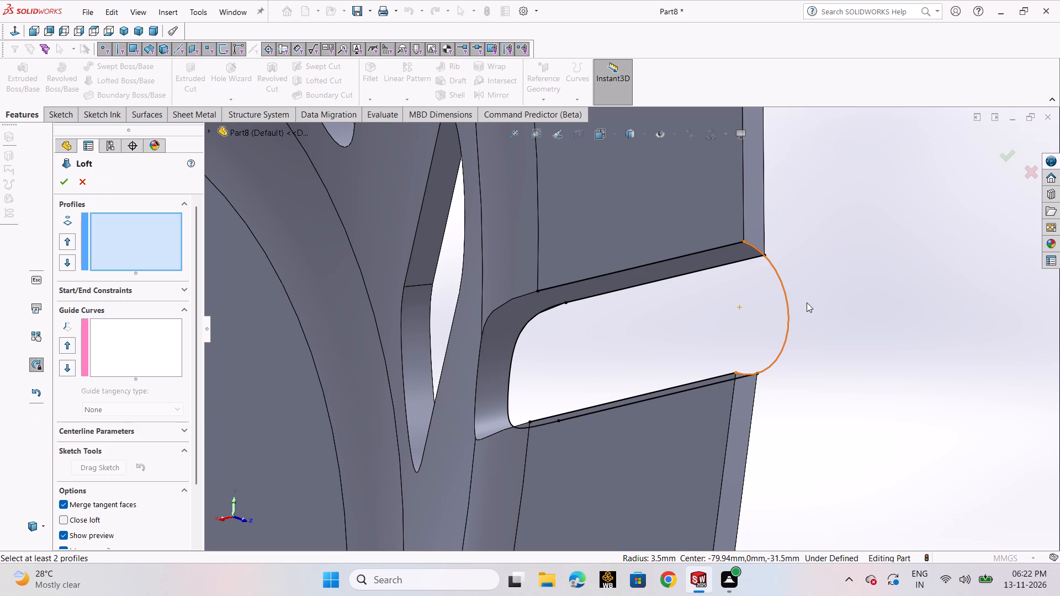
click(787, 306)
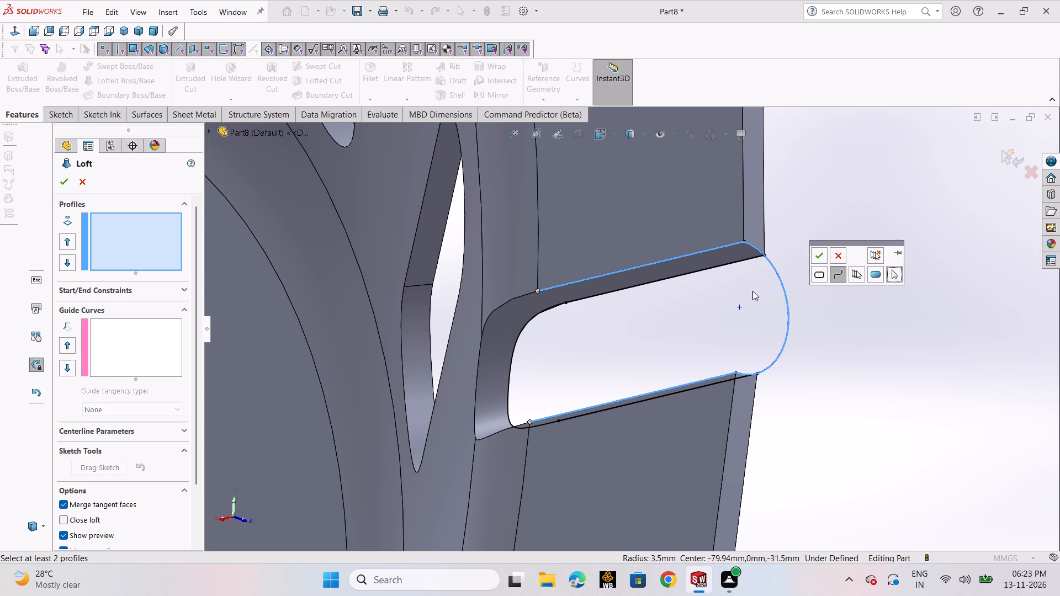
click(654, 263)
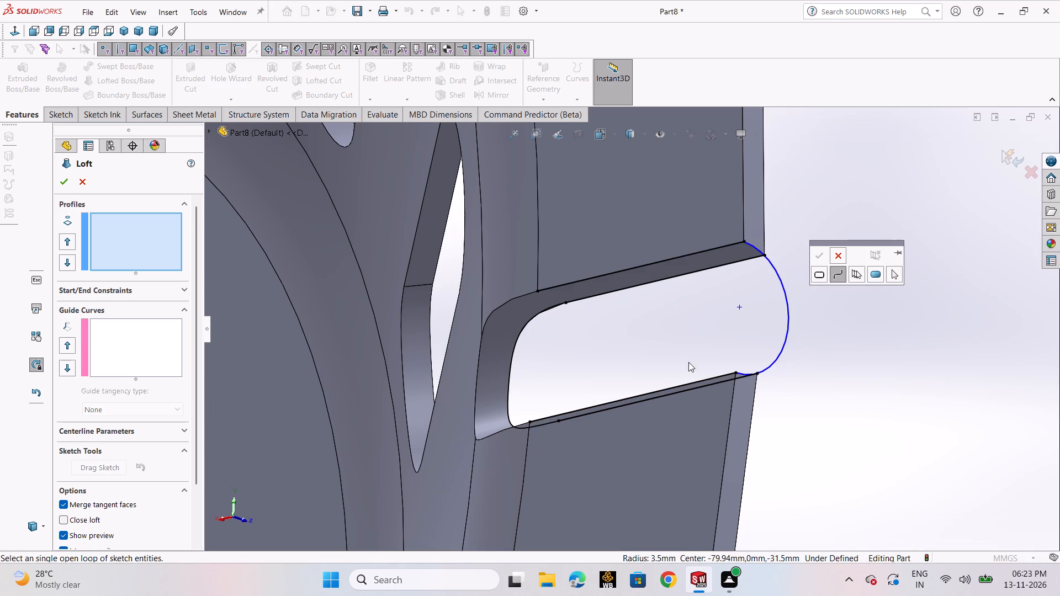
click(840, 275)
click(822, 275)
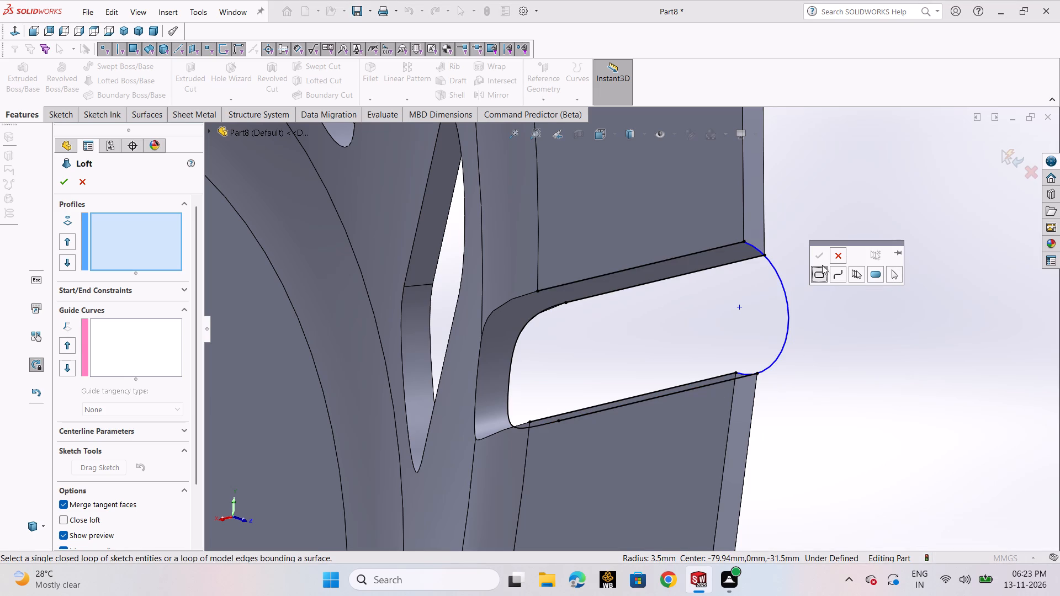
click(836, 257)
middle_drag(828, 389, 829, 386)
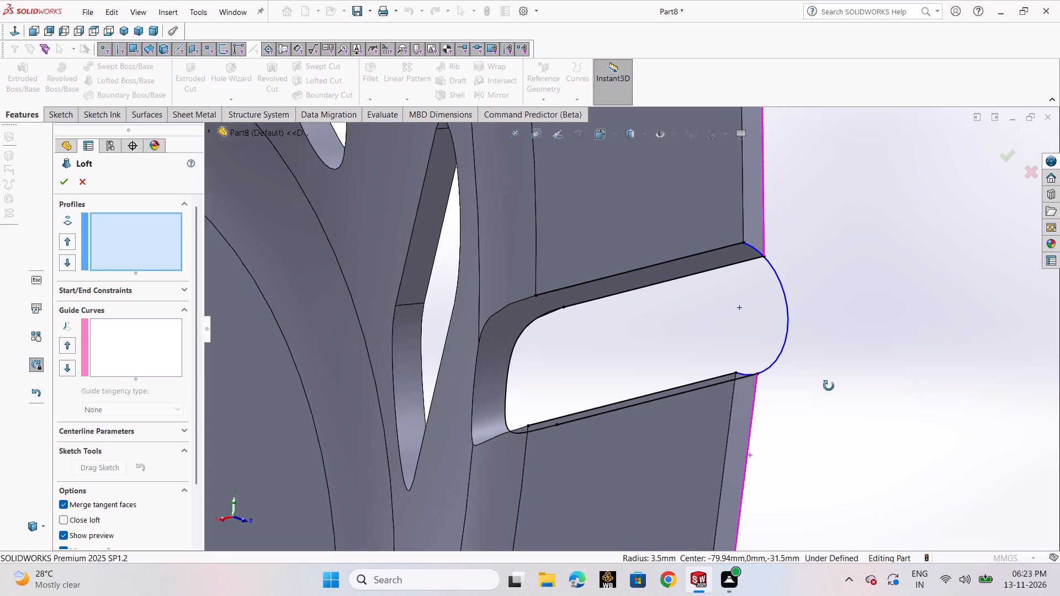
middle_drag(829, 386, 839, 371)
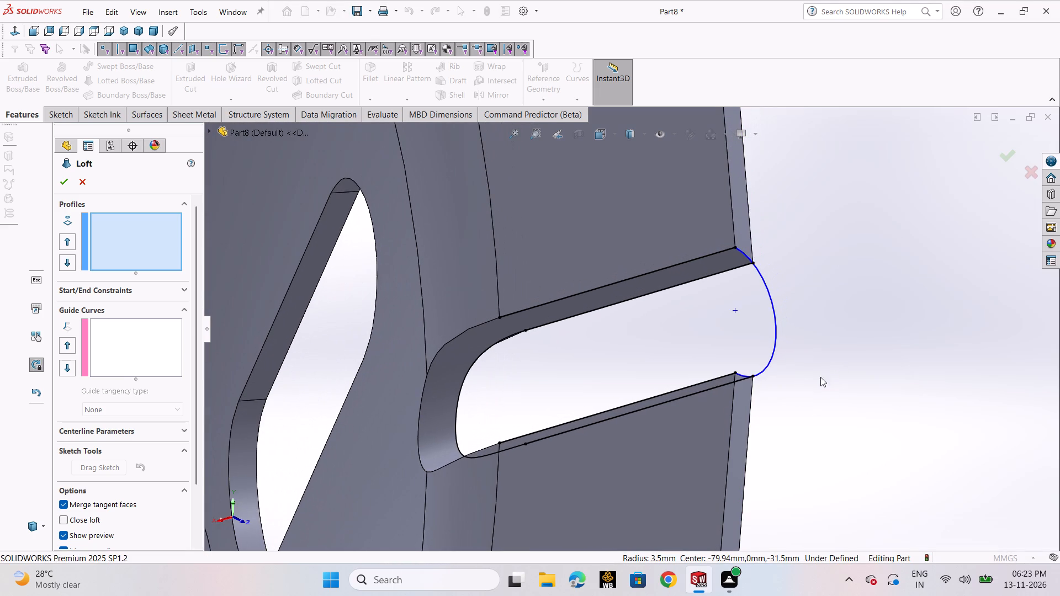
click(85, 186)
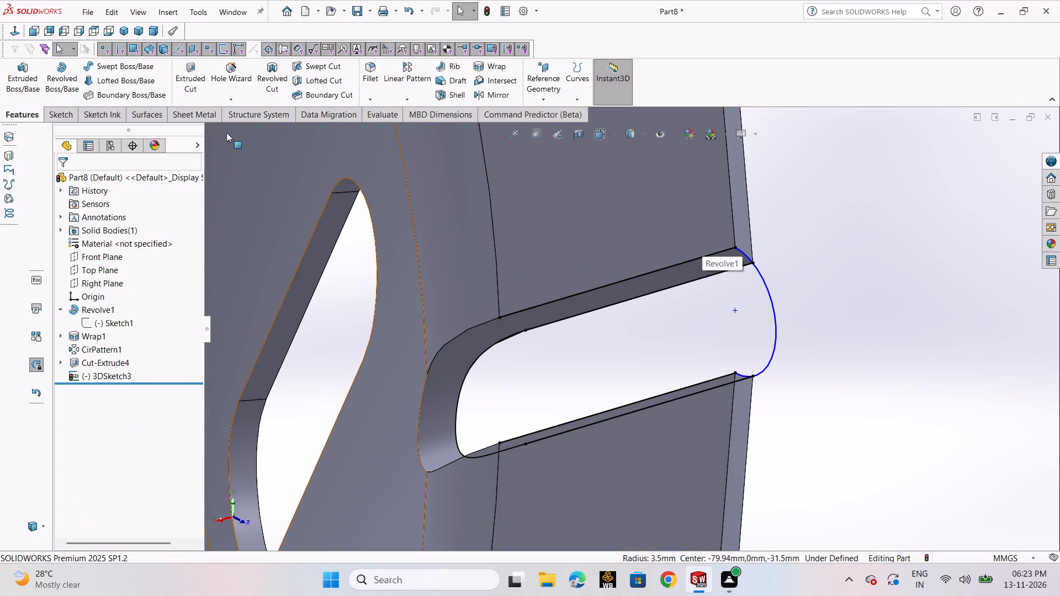
Create a reference plane coincident with the remaining arc at the notch's outer end.
click(545, 95)
click(547, 114)
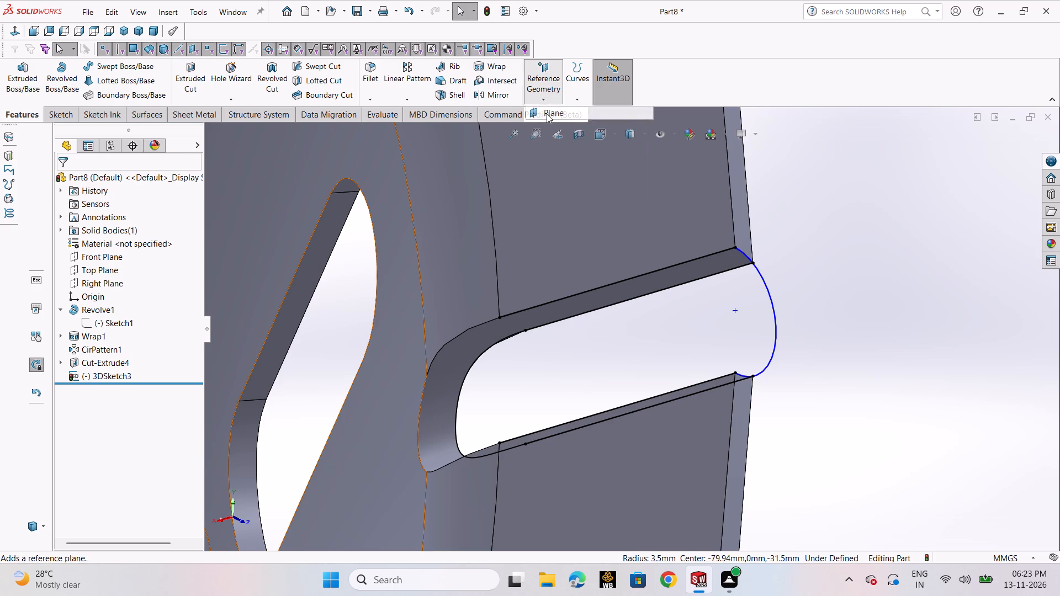
click(768, 288)
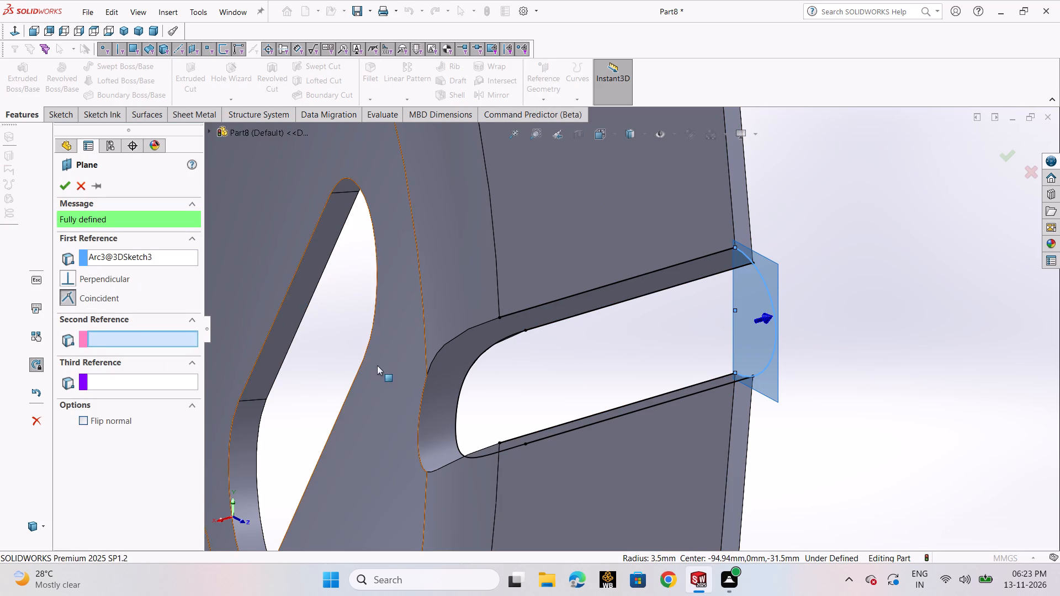
click(65, 183)
click(825, 285)
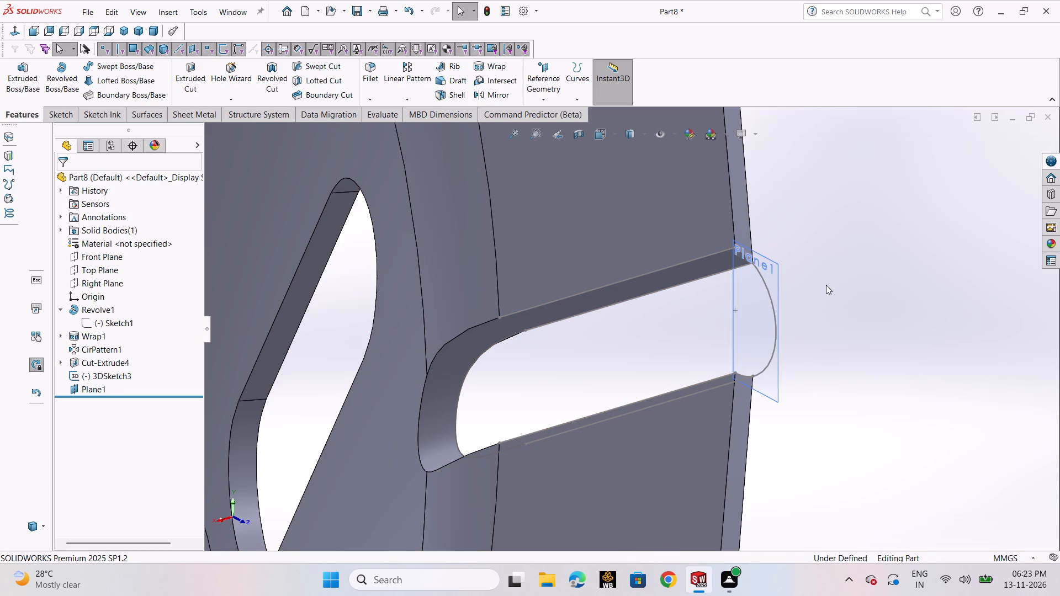
Create a second reference plane offset 10 mm from Plane1, flipped inward along the rim notch.
click(539, 100)
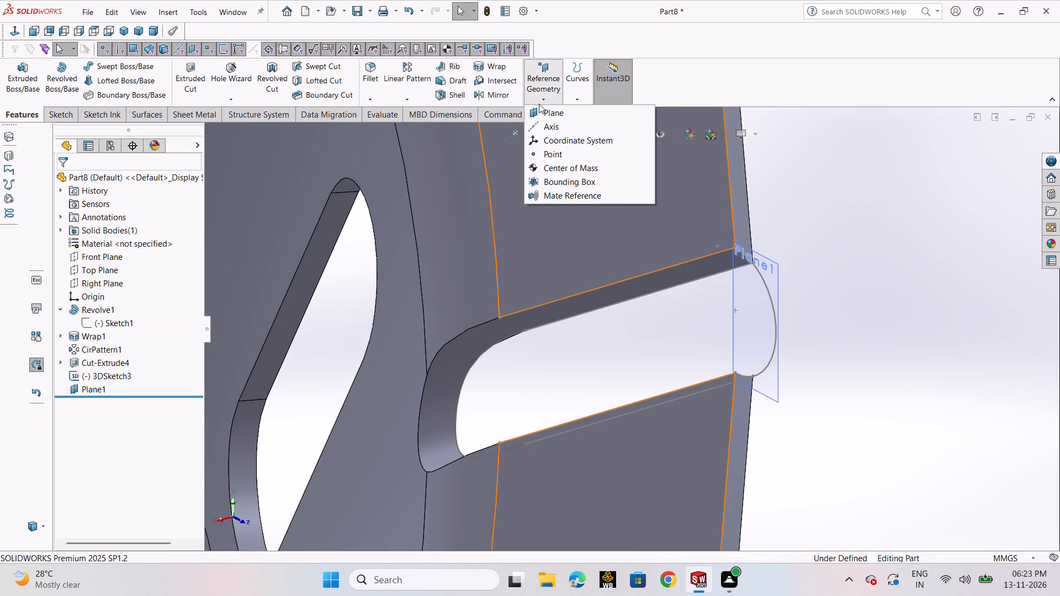
click(549, 115)
click(744, 317)
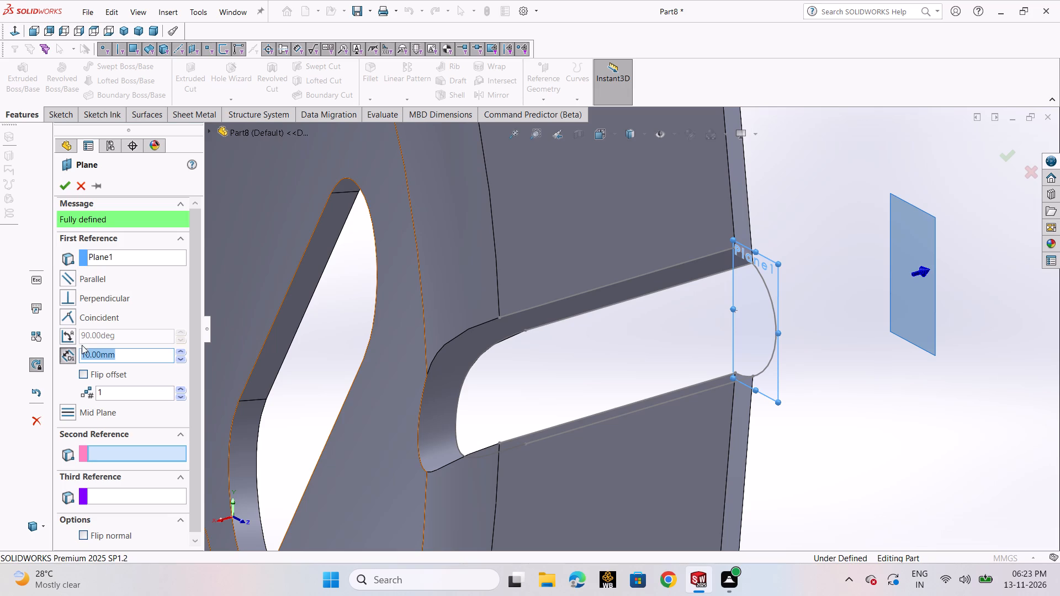
click(82, 375)
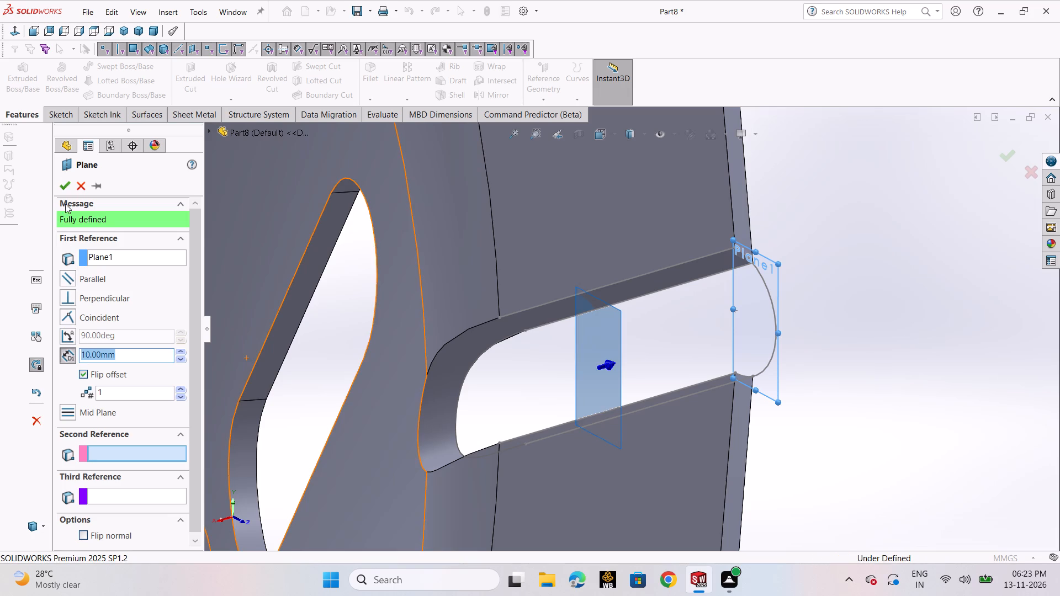
click(65, 190)
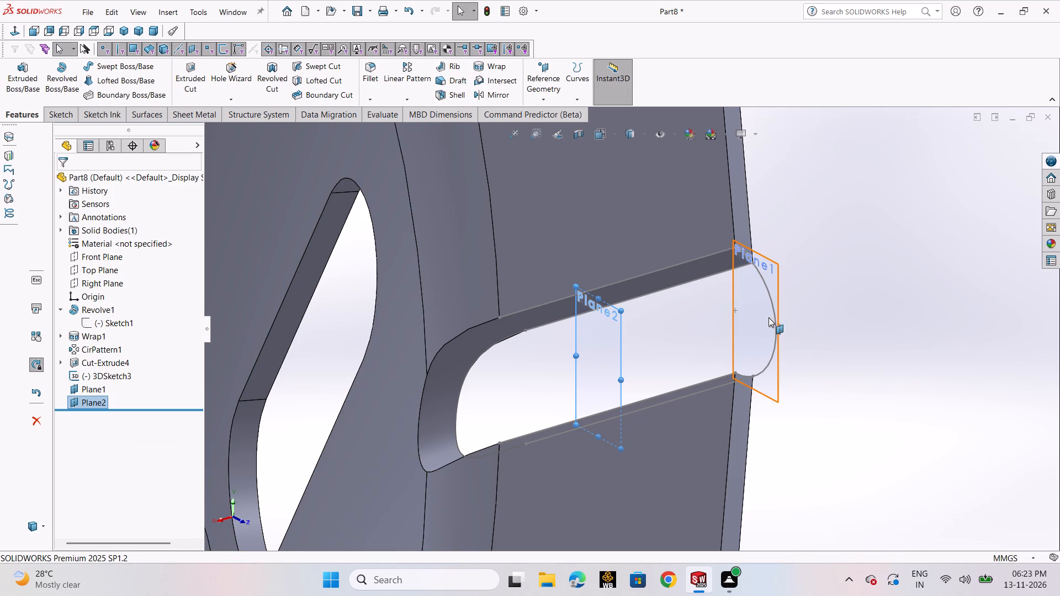
Start a sketch on Plane2 and convert the outer 3.5 mm radius arc into it.
click(592, 349)
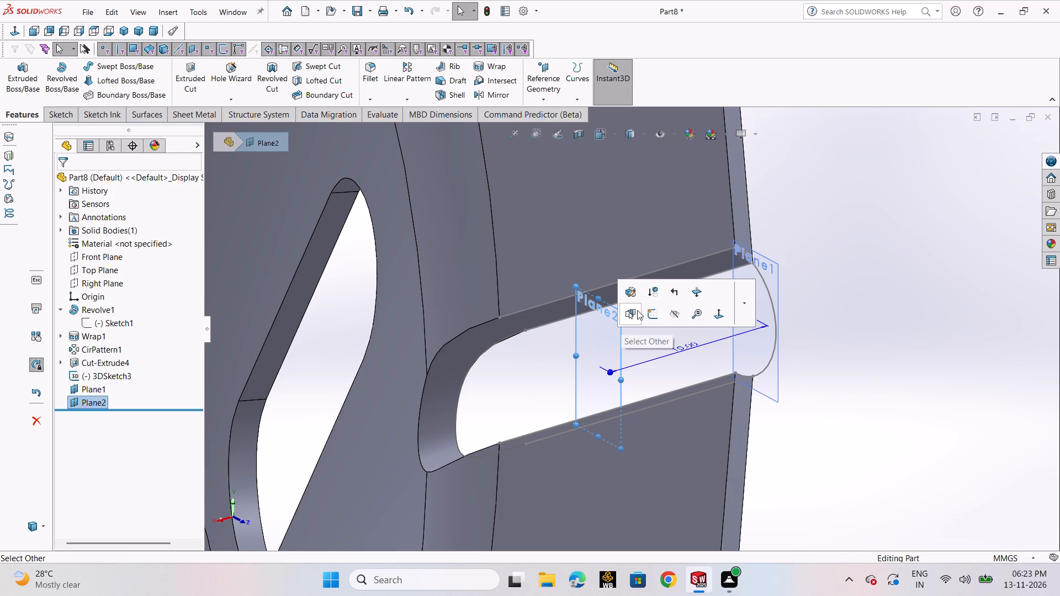
click(647, 315)
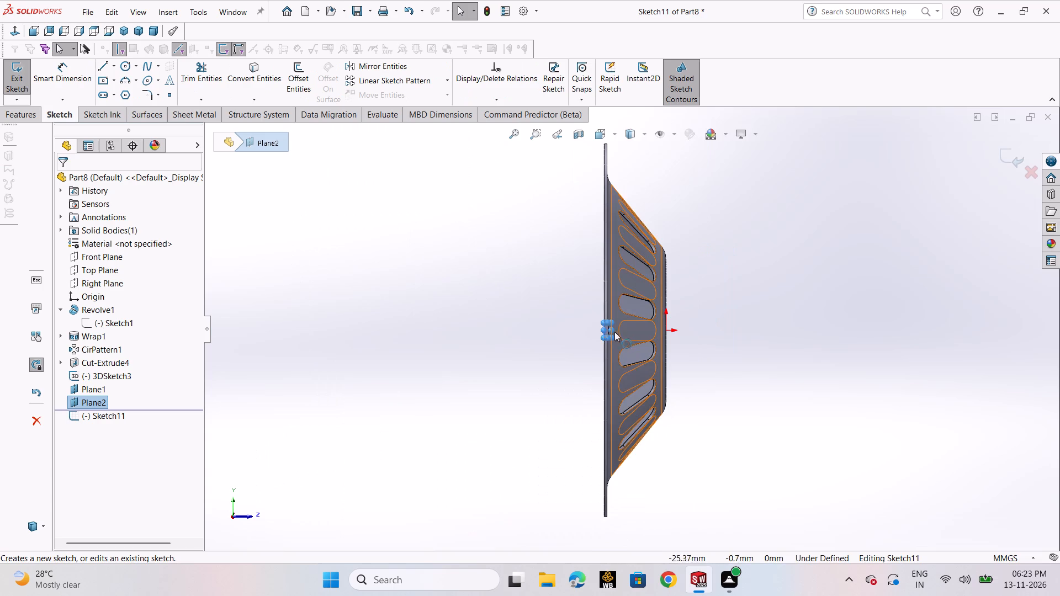
scroll(608, 332, down, 10)
click(245, 86)
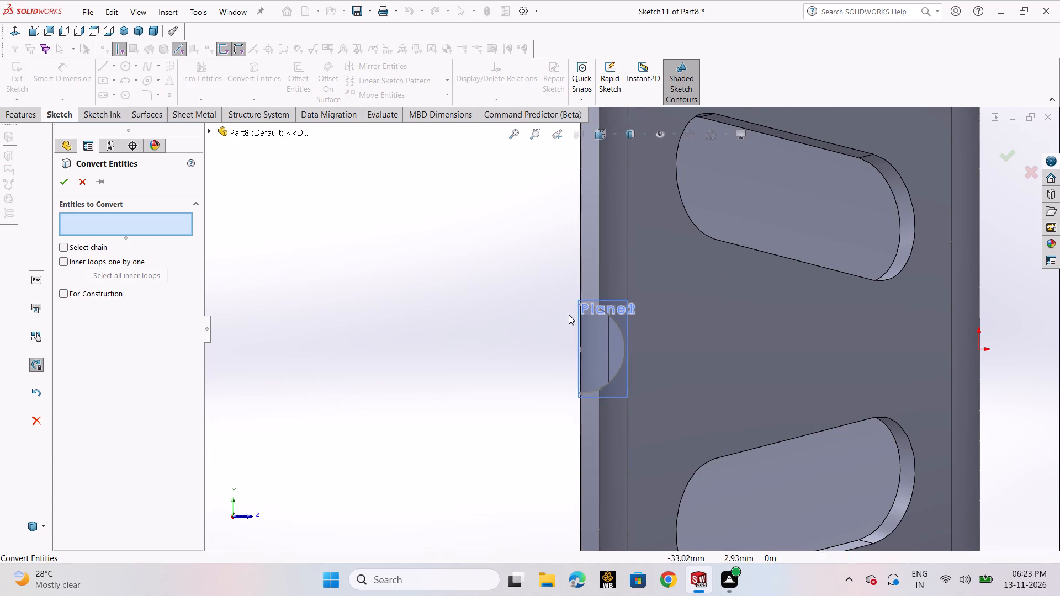
click(621, 332)
click(67, 185)
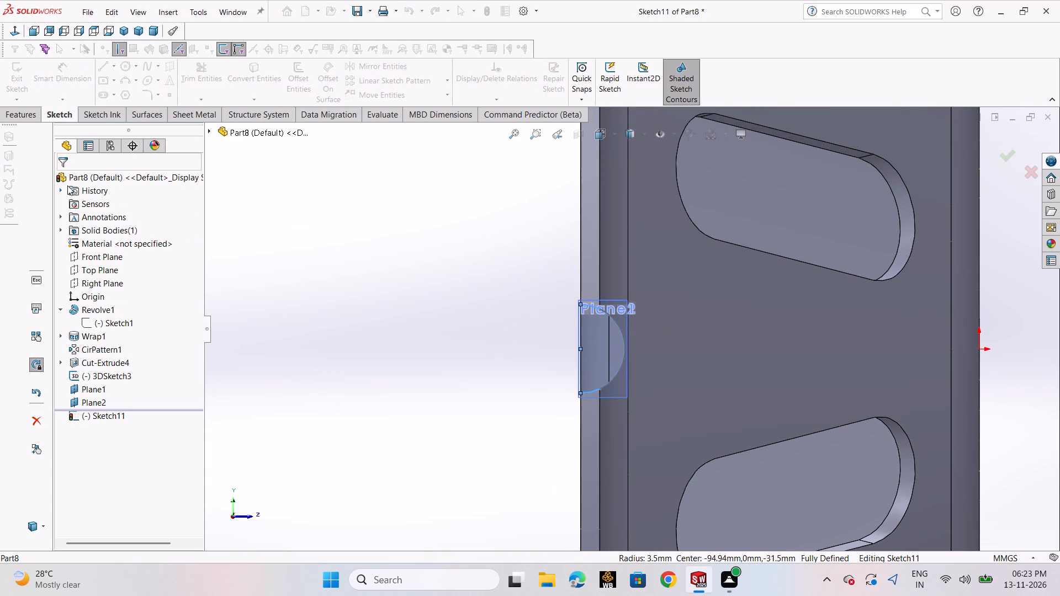
Examine the converted arc and both reference planes at the rim notch from several angles.
scroll(541, 332, up, 2)
middle_drag(548, 337, 591, 324)
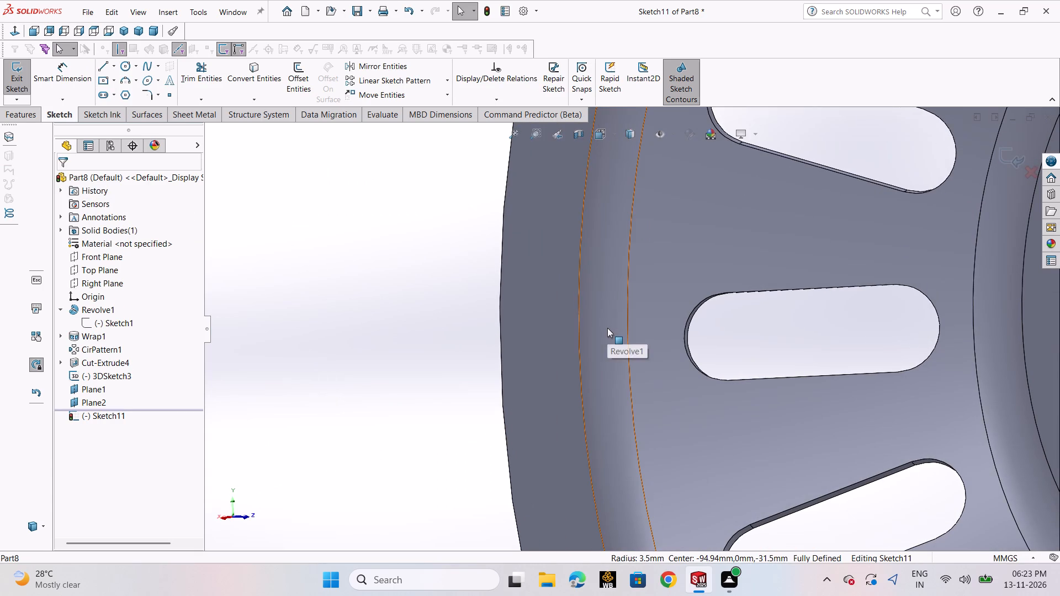
key(ctrl+7)
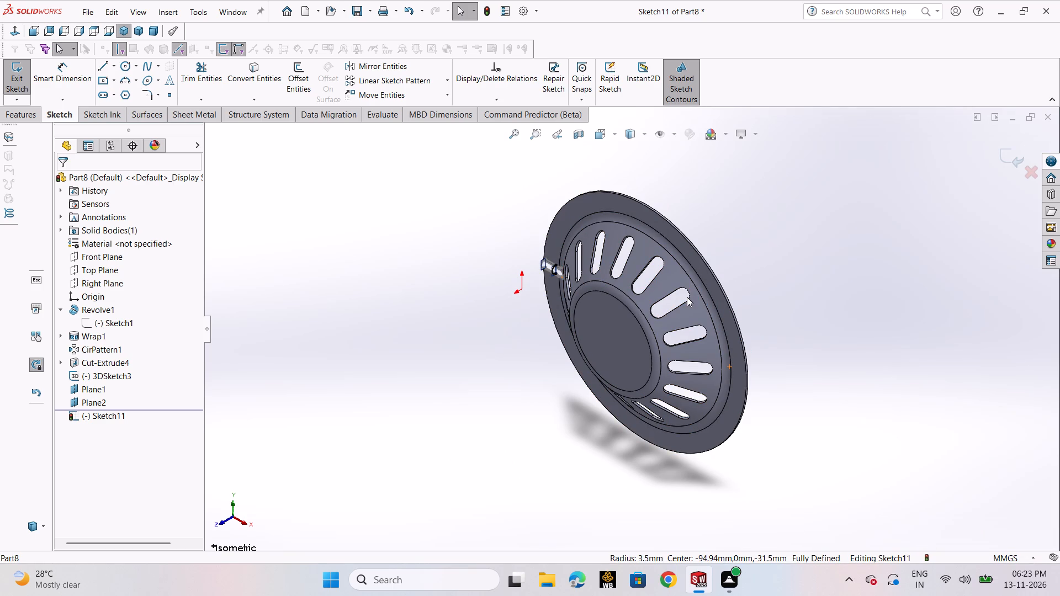
key(ctrl+3)
scroll(639, 289, down, 2)
scroll(638, 344, down, 1)
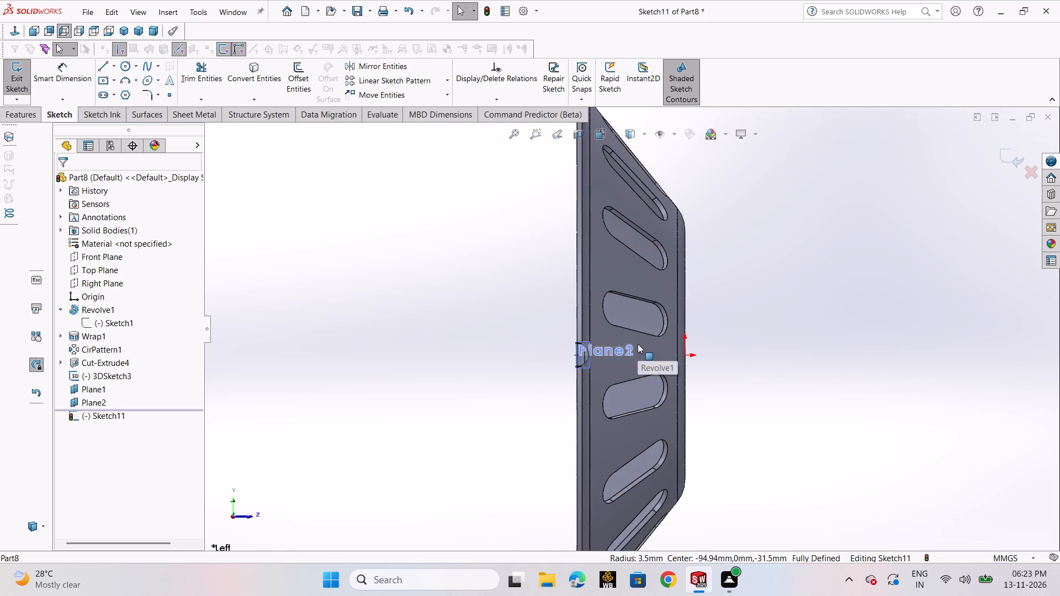
middle_drag(638, 344, 700, 297)
scroll(722, 361, down, 3)
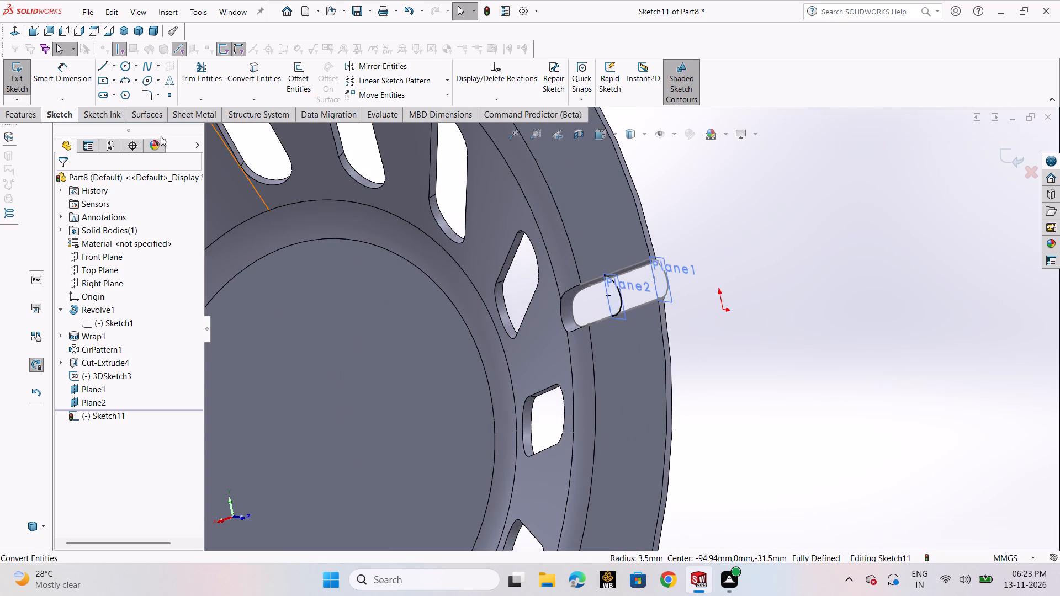
Finish and close the sketch holding the converted arc on Plane2.
click(14, 119)
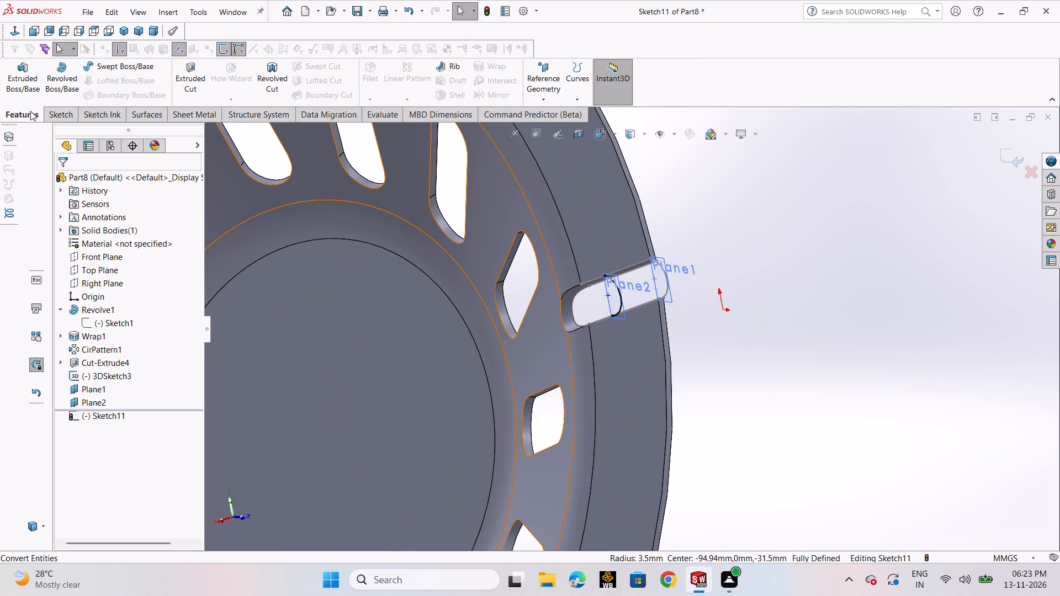
click(49, 115)
click(25, 86)
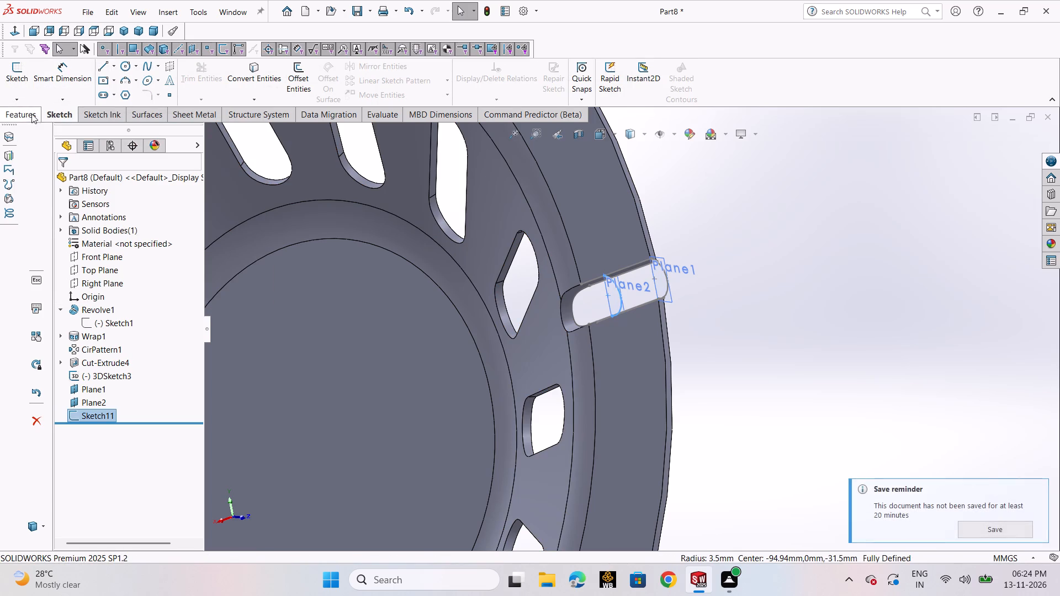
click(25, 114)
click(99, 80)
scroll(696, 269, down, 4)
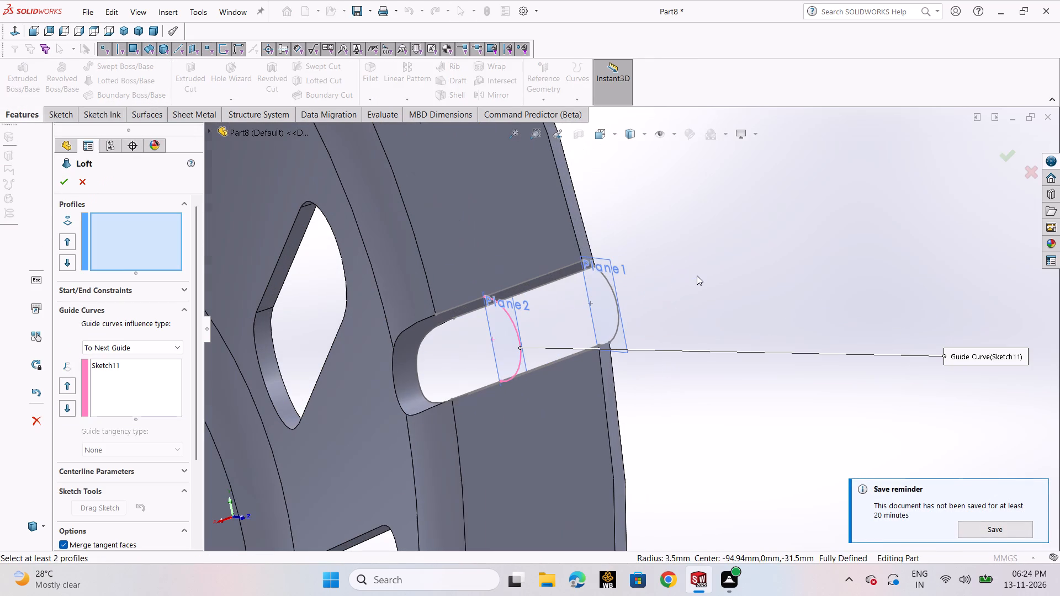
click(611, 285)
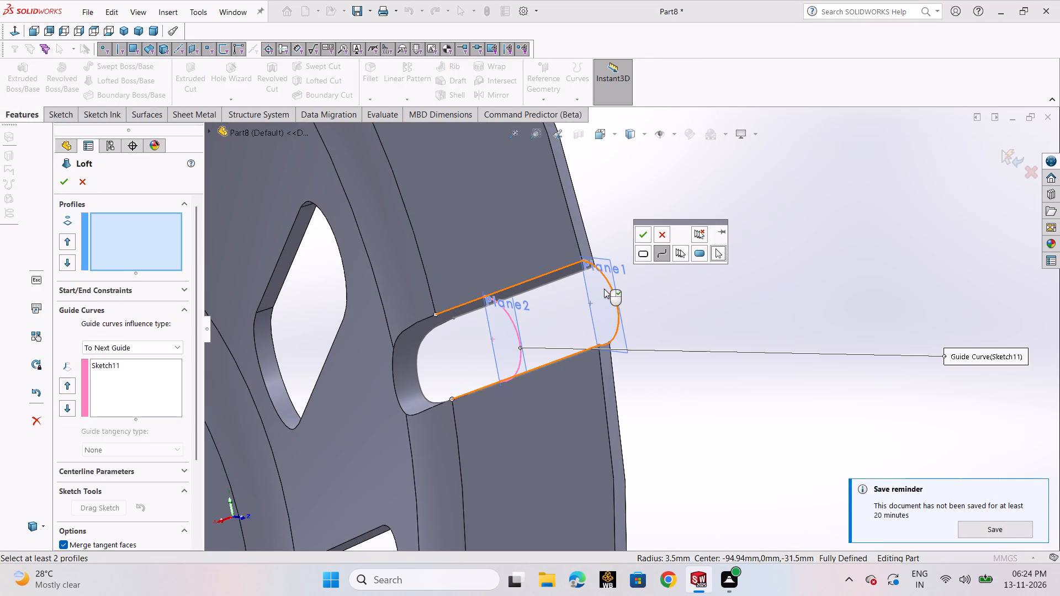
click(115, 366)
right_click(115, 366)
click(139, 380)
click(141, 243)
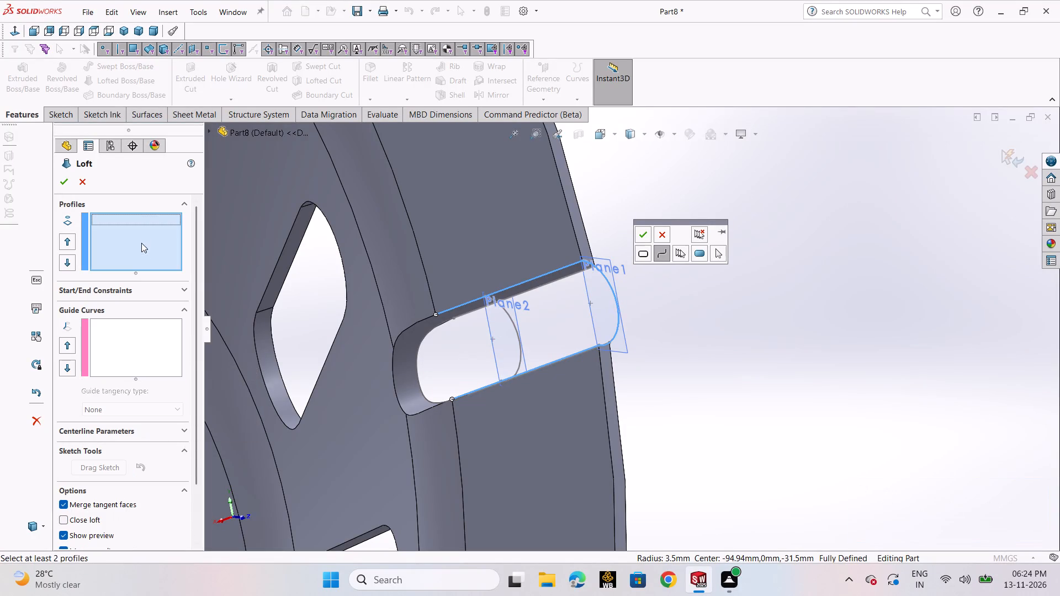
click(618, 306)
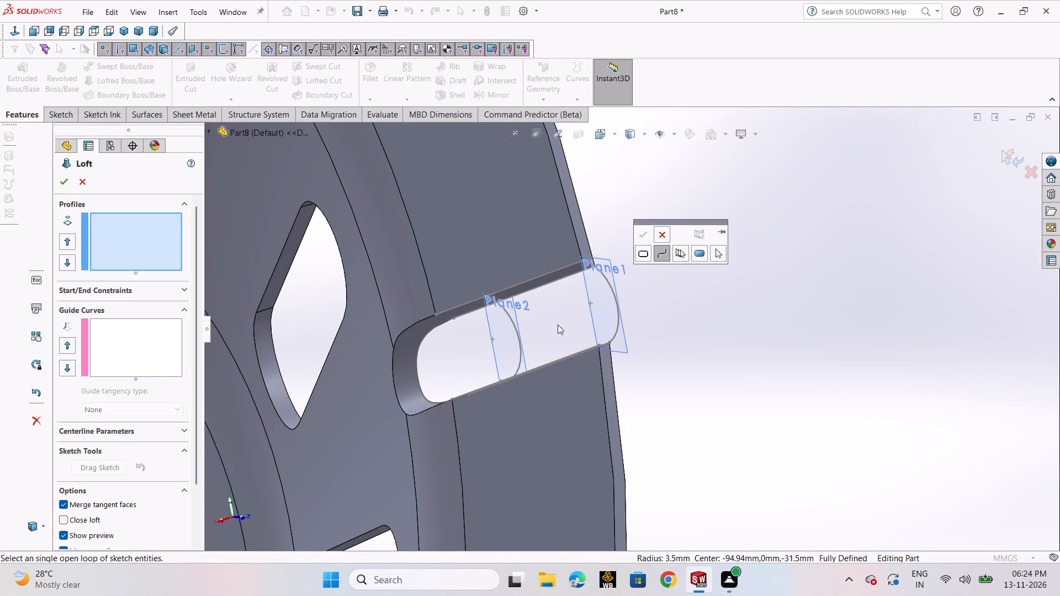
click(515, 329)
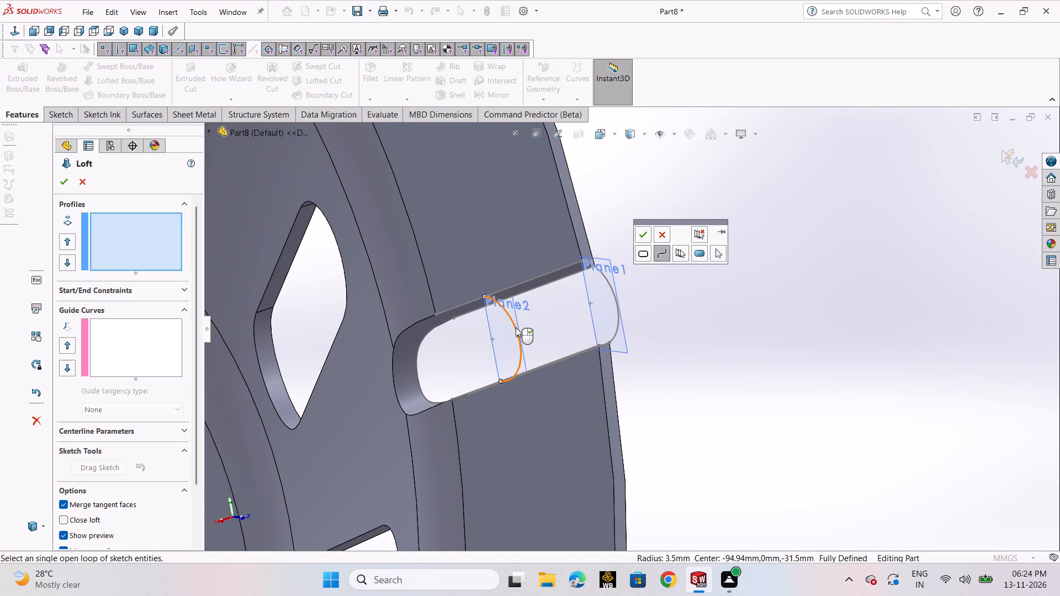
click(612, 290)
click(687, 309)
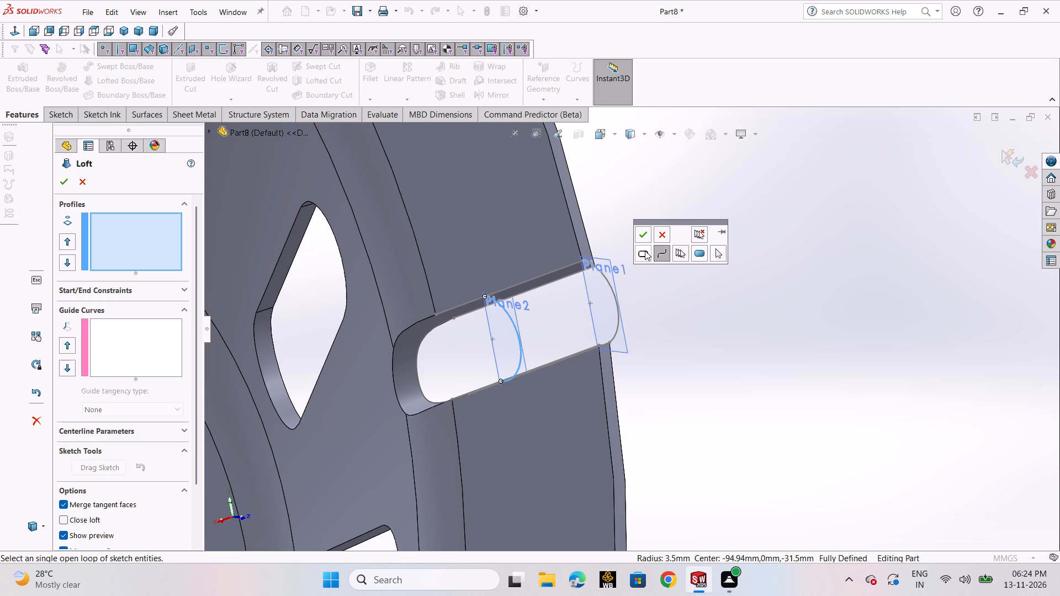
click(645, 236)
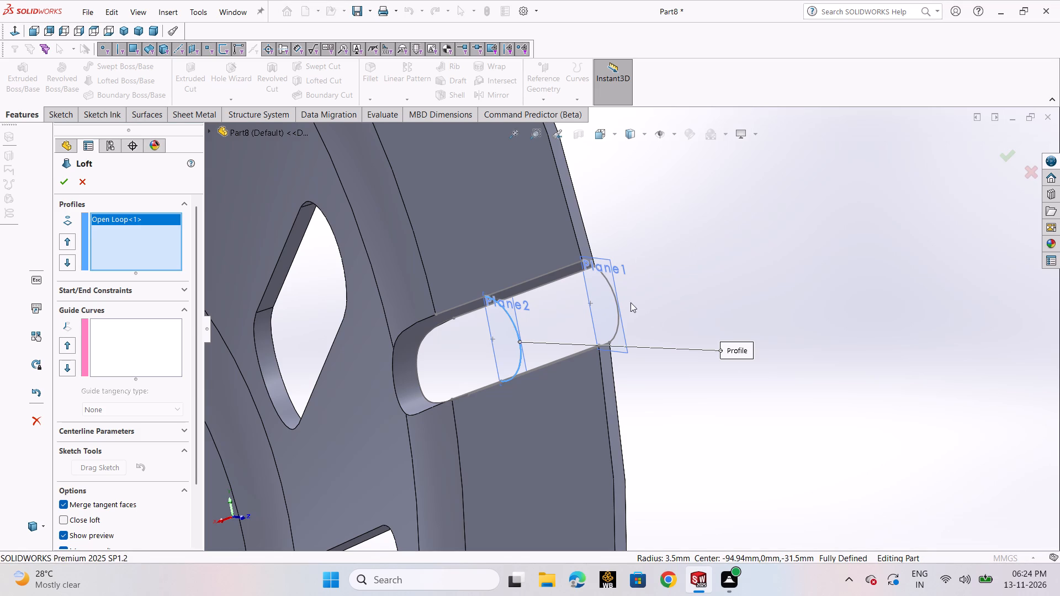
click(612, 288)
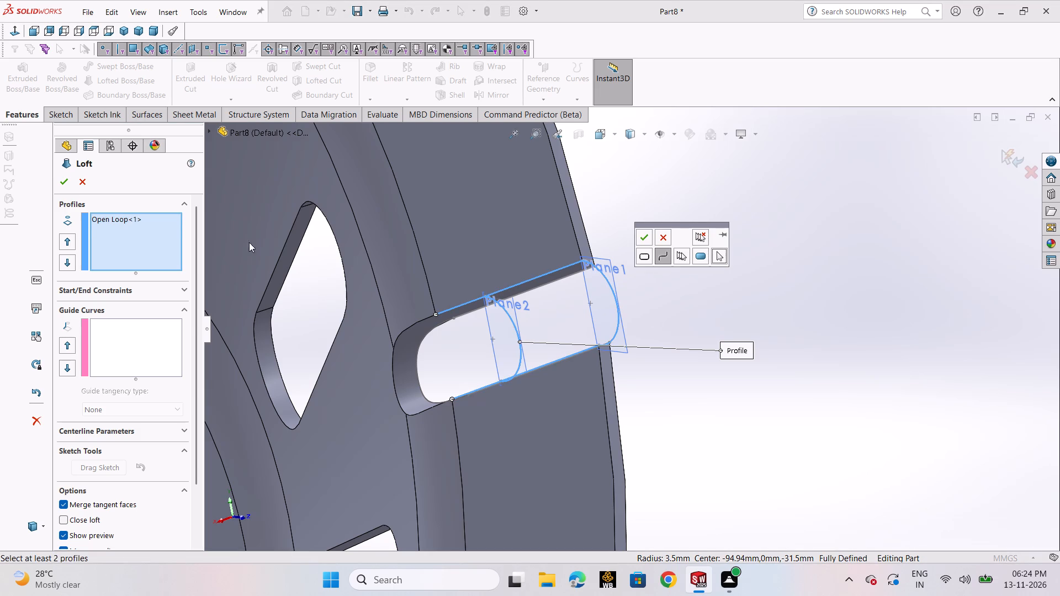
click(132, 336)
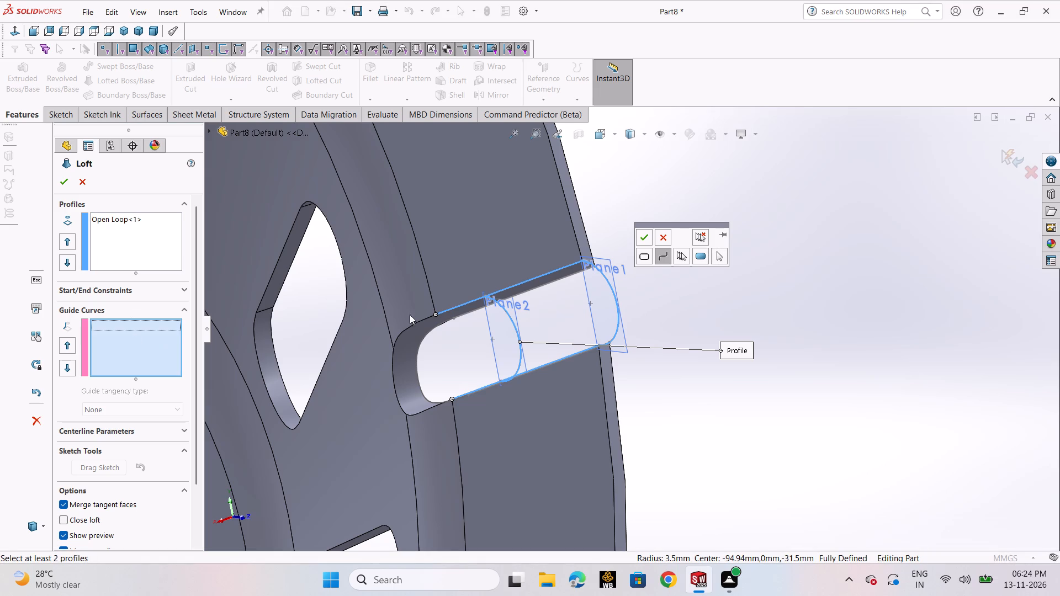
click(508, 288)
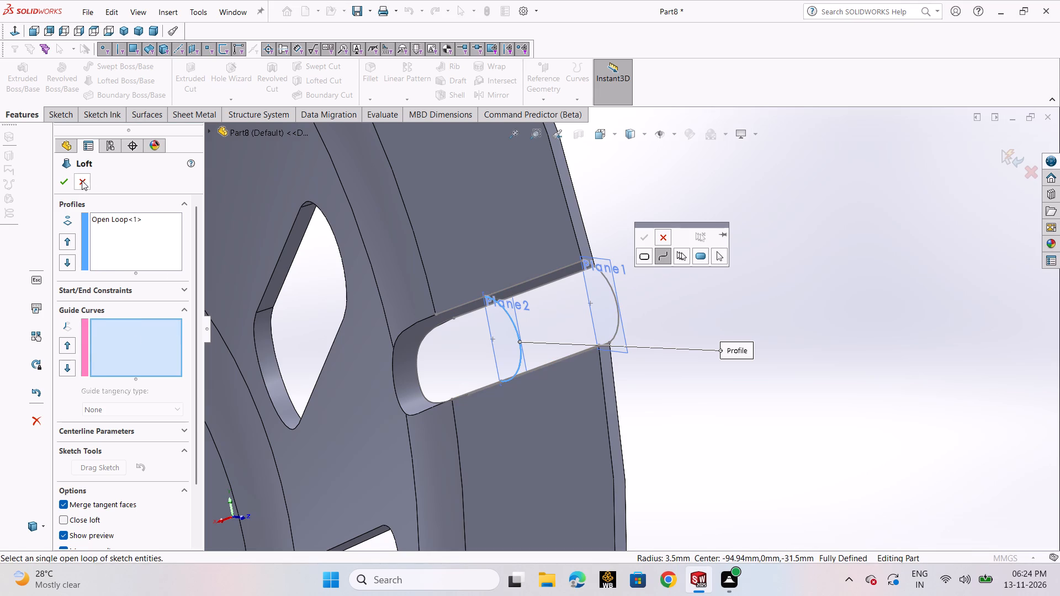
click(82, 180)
Edit the 3D sketch around the rim notch and delete its four straight side lines.
double_click(535, 280)
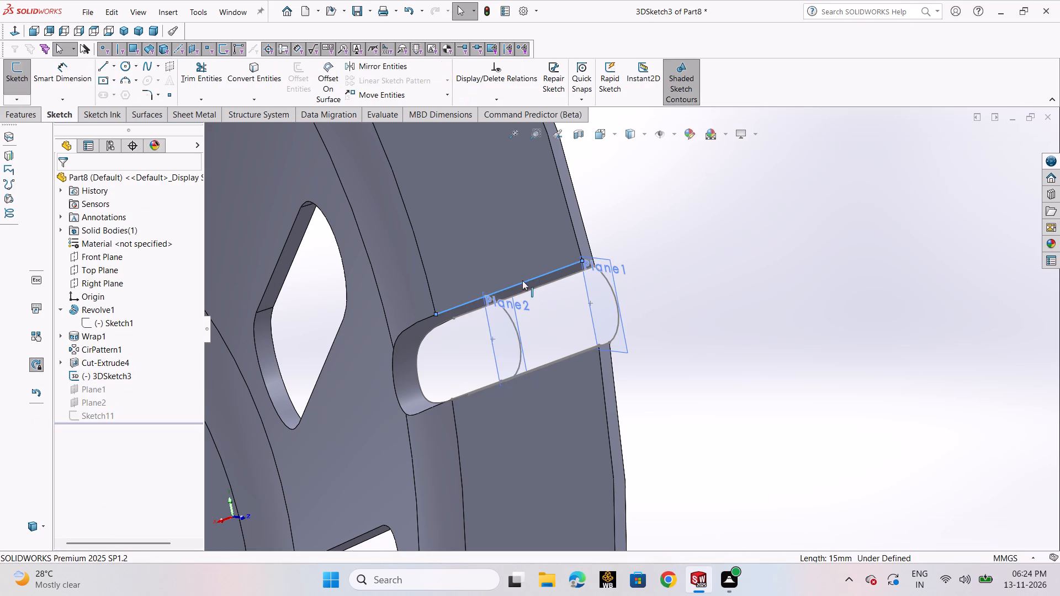
click(544, 275)
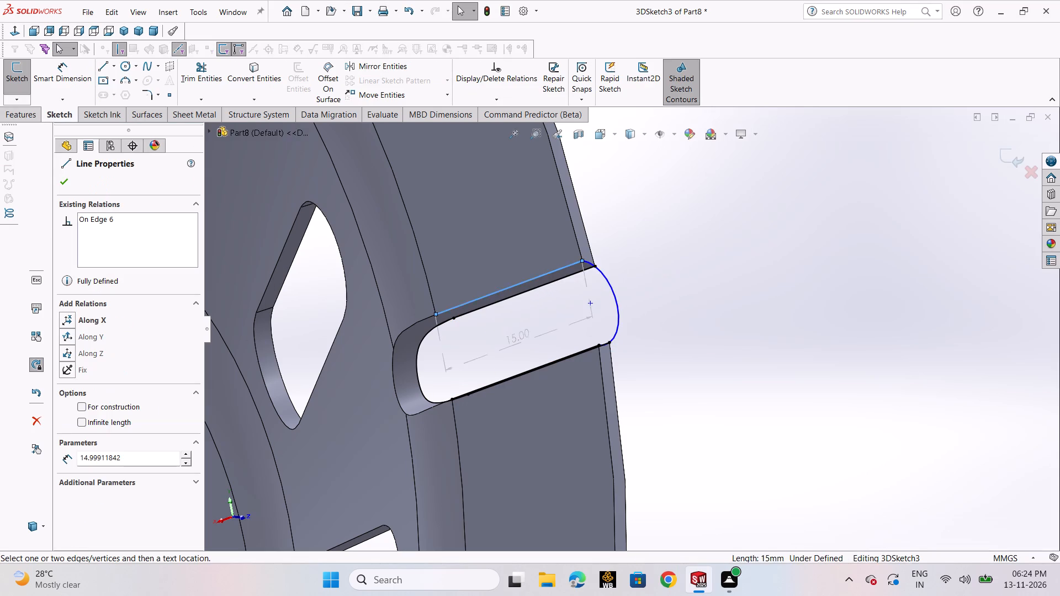
key(Delete)
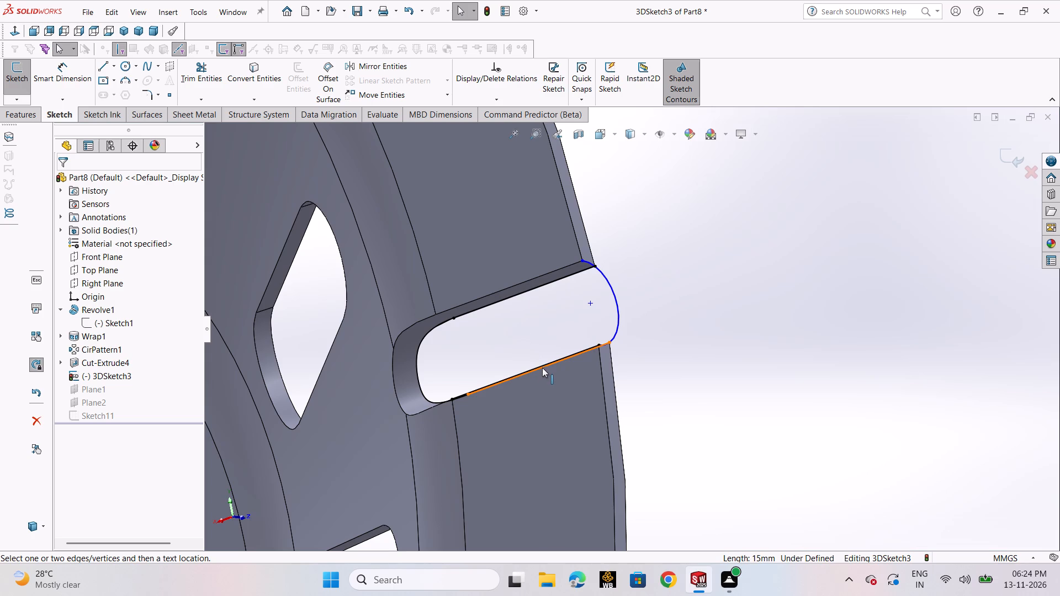
click(542, 366)
key(Delete)
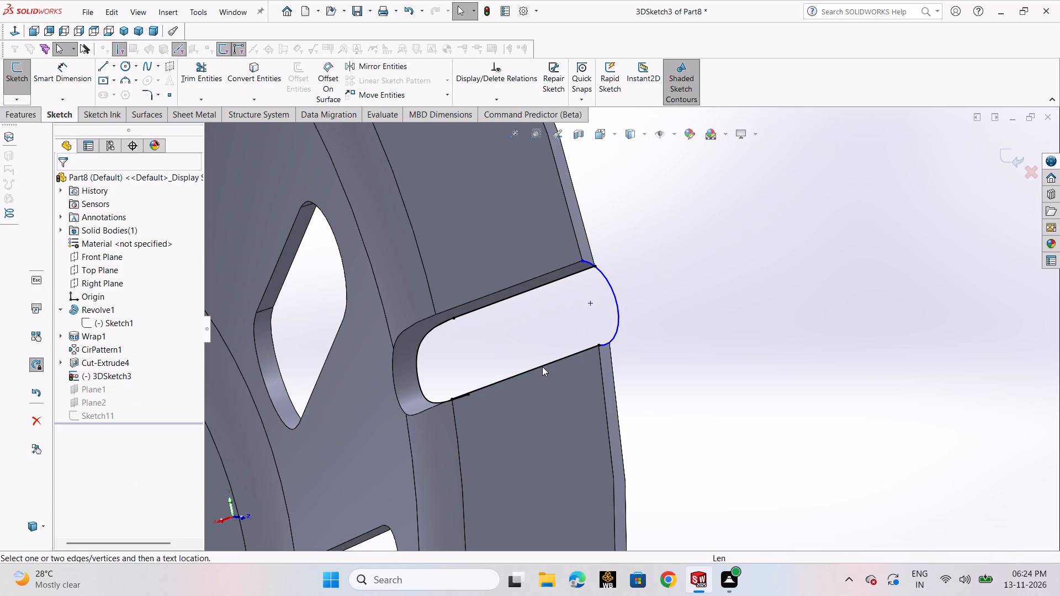
middle_drag(666, 358, 678, 397)
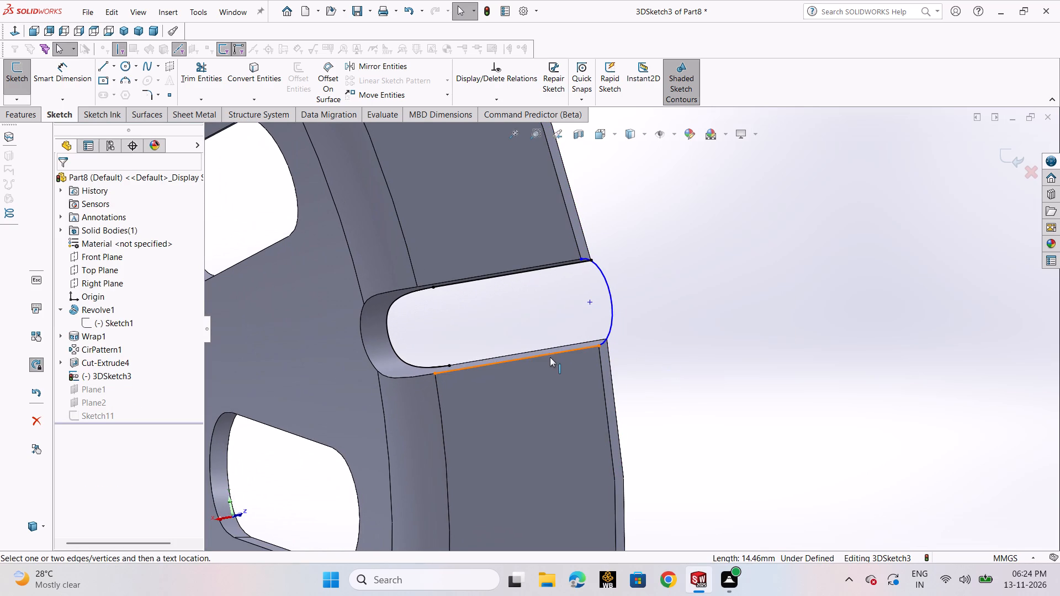
click(550, 354)
key(Delete)
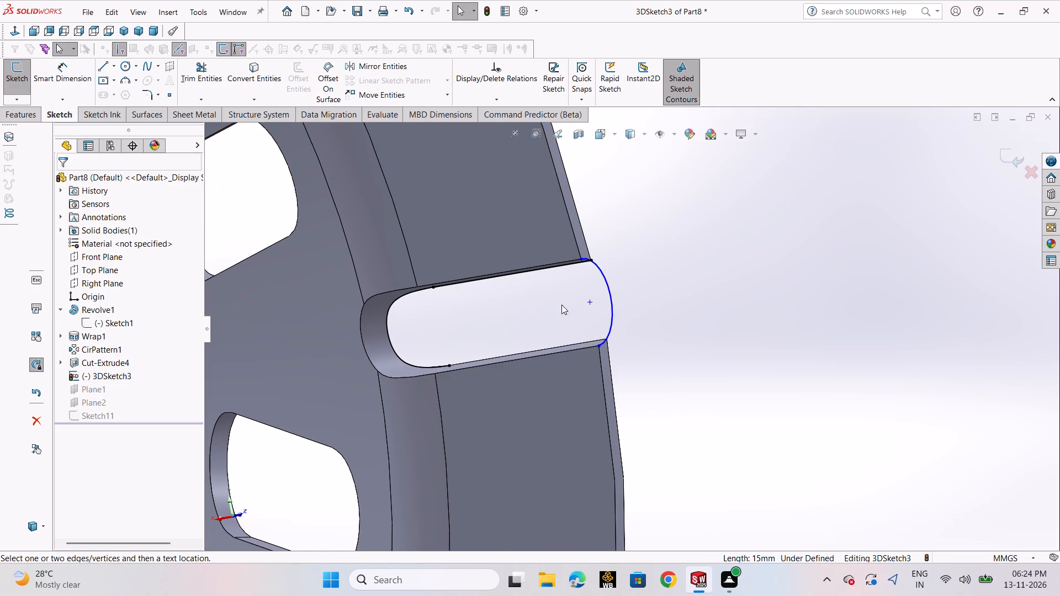
scroll(613, 299, up, 2)
middle_drag(624, 301, 613, 276)
scroll(576, 310, down, 4)
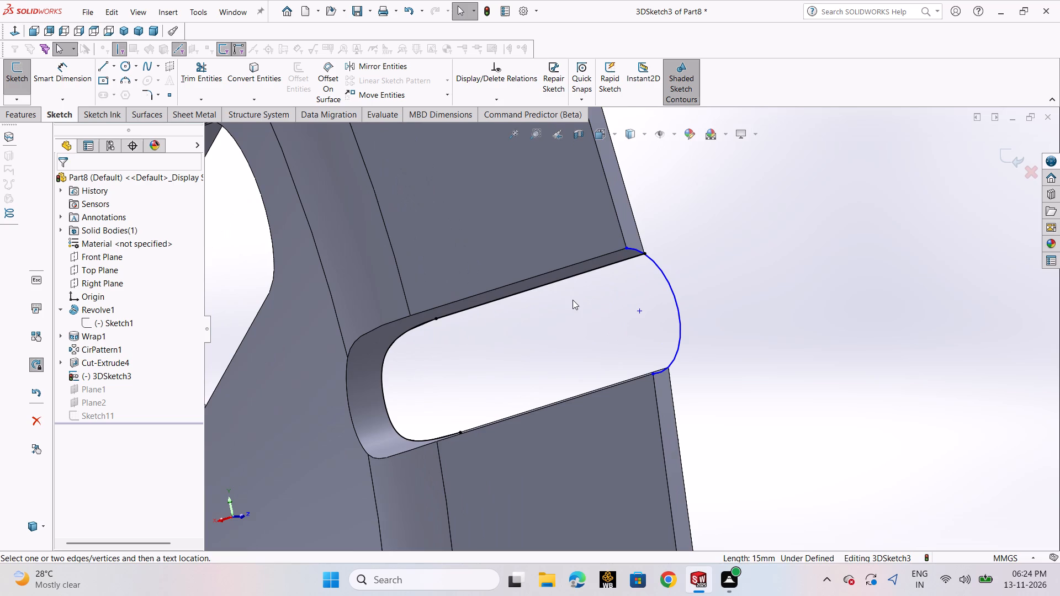
click(573, 276)
key(Delete)
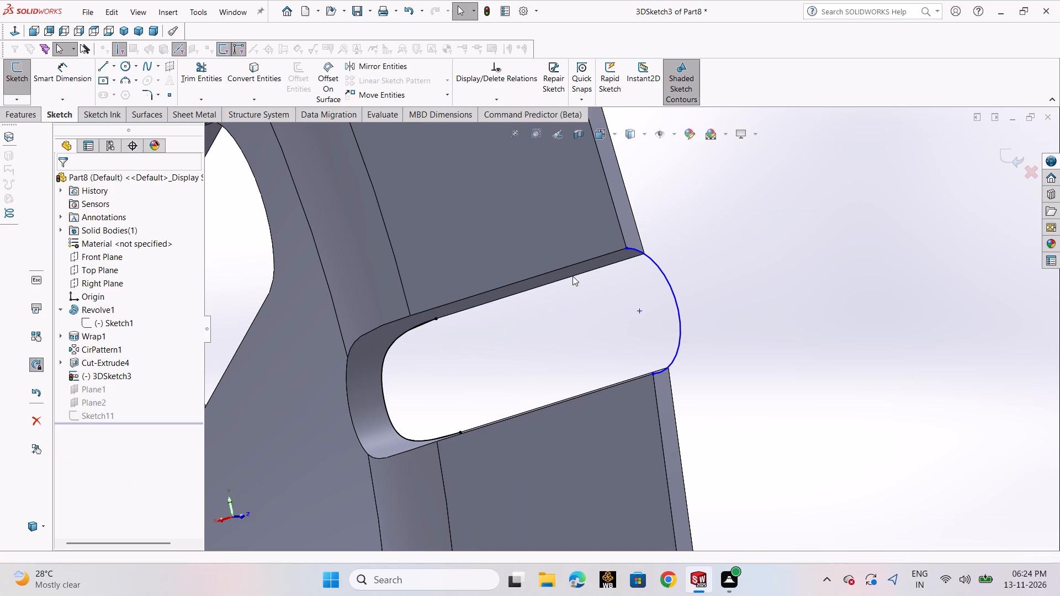
Delete the curved spline at the notch's inner end and close the 3D sketch.
click(423, 325)
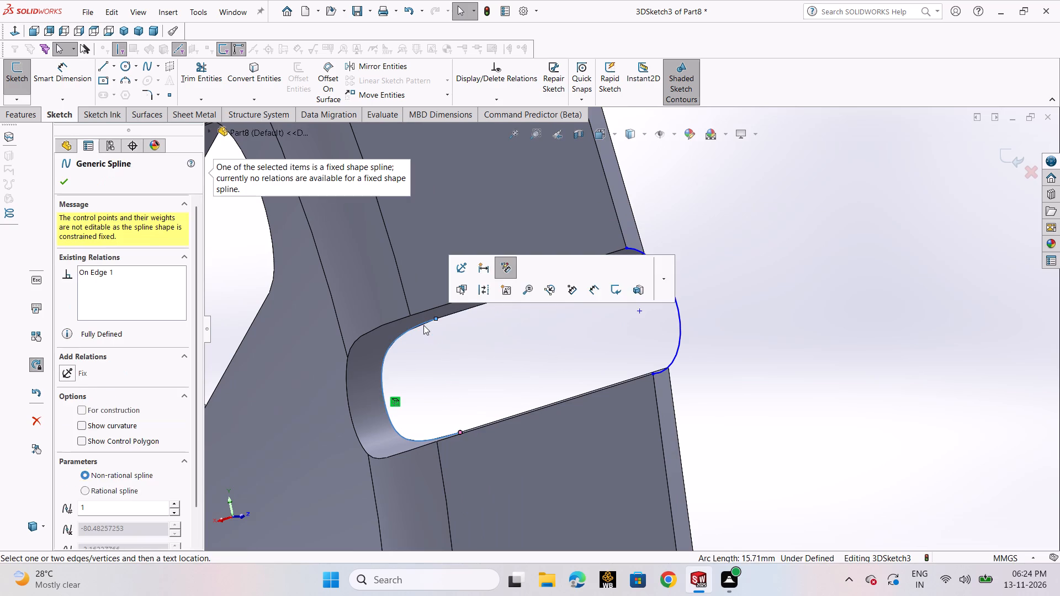
key(Delete)
middle_drag(471, 374, 468, 343)
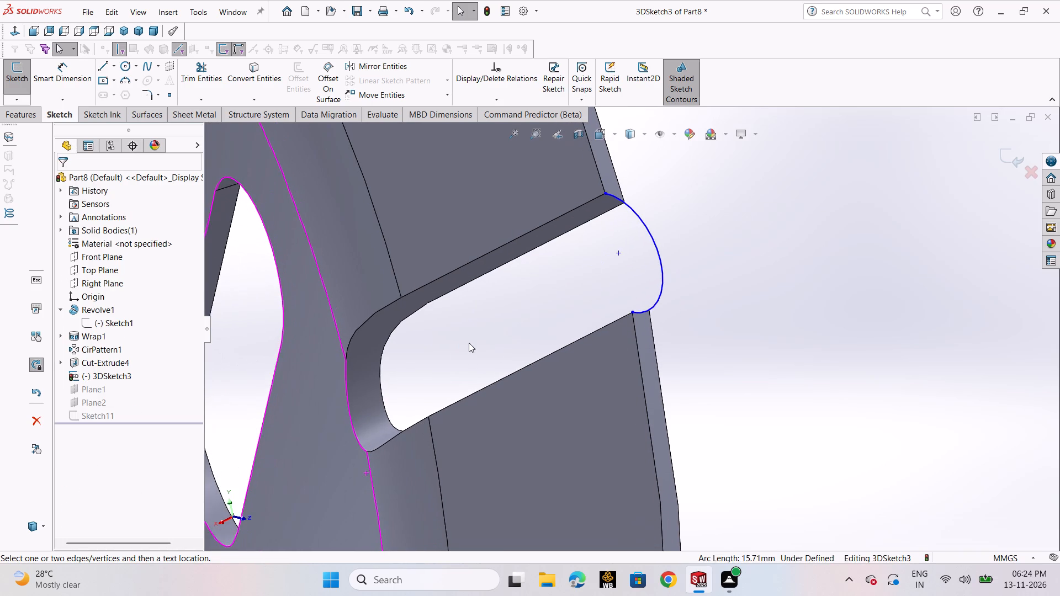
click(1009, 158)
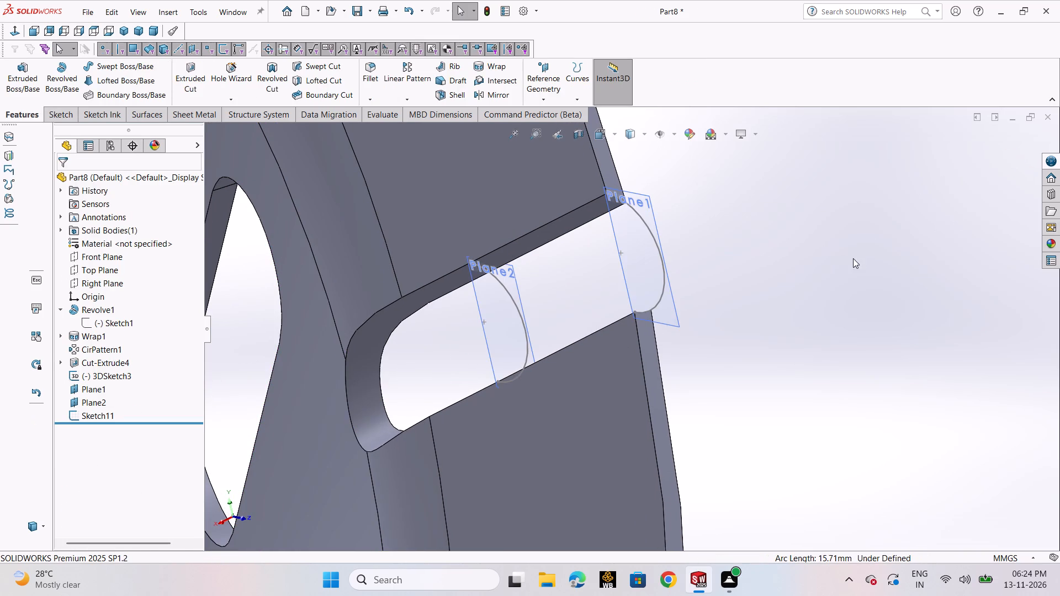
Set up a boss loft using the arc at the notch's outer end and the arc on Plane2 as open-loop profiles.
click(92, 82)
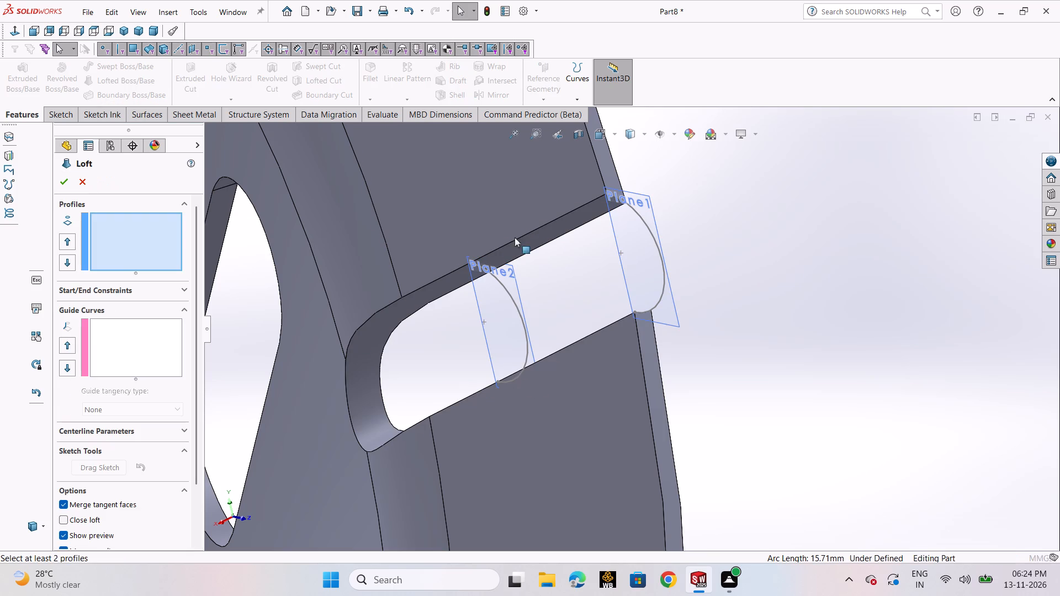
click(638, 216)
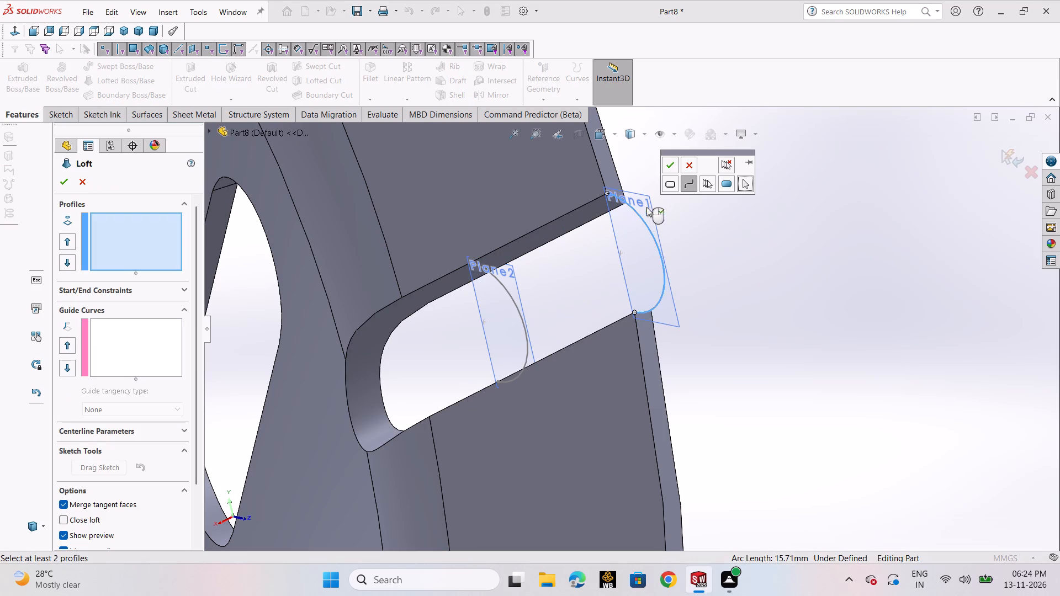
click(669, 164)
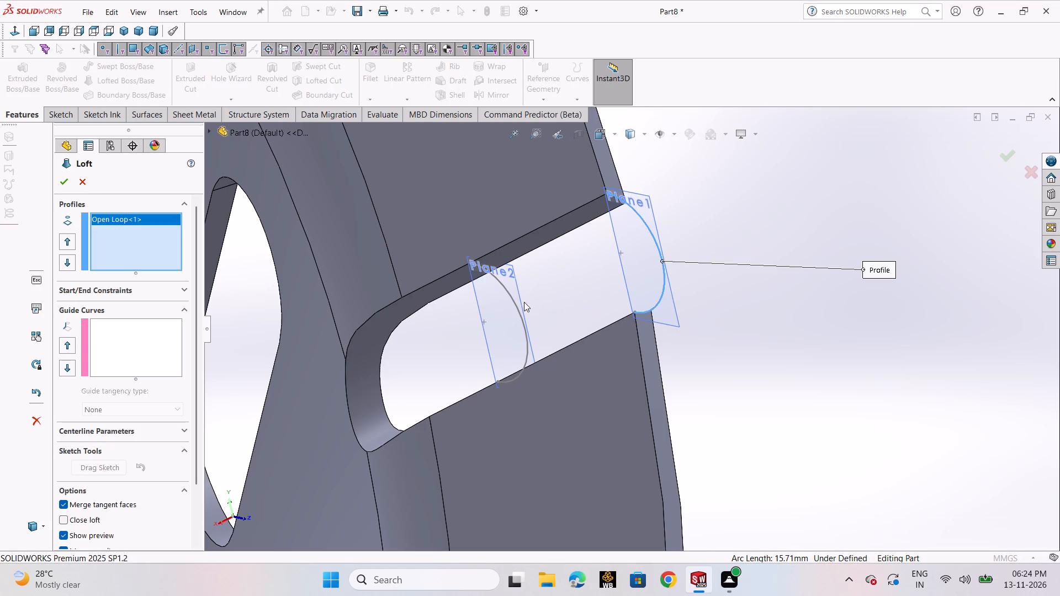
click(508, 295)
click(540, 245)
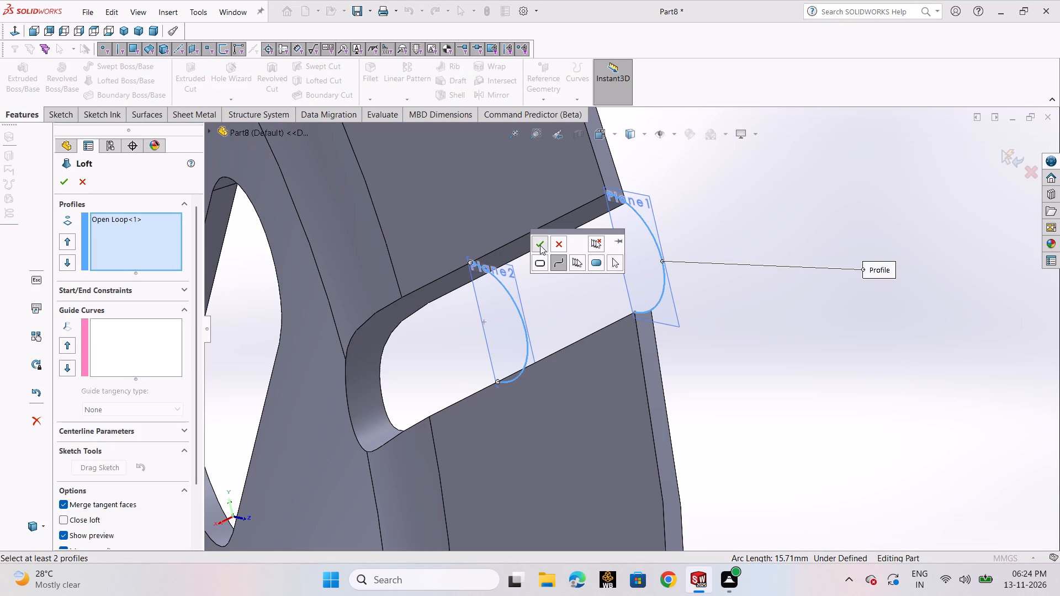
middle_drag(750, 304, 787, 225)
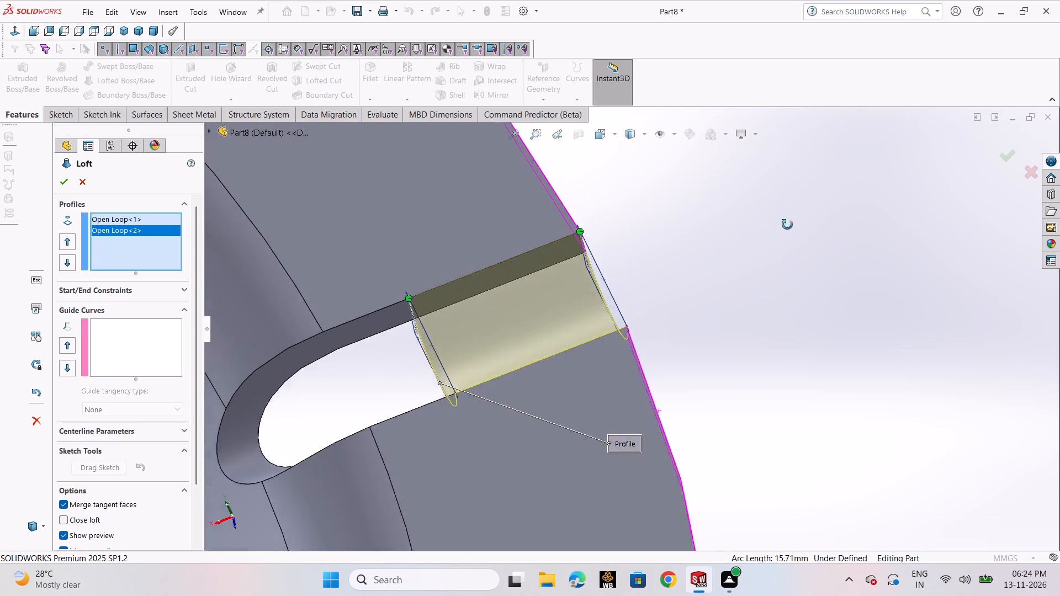
middle_drag(787, 225, 758, 246)
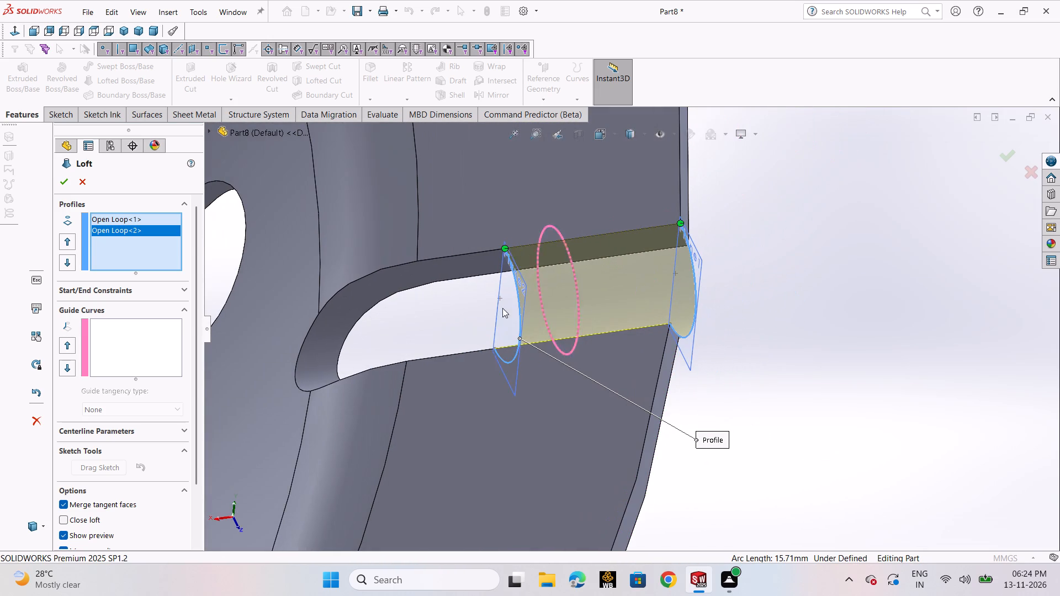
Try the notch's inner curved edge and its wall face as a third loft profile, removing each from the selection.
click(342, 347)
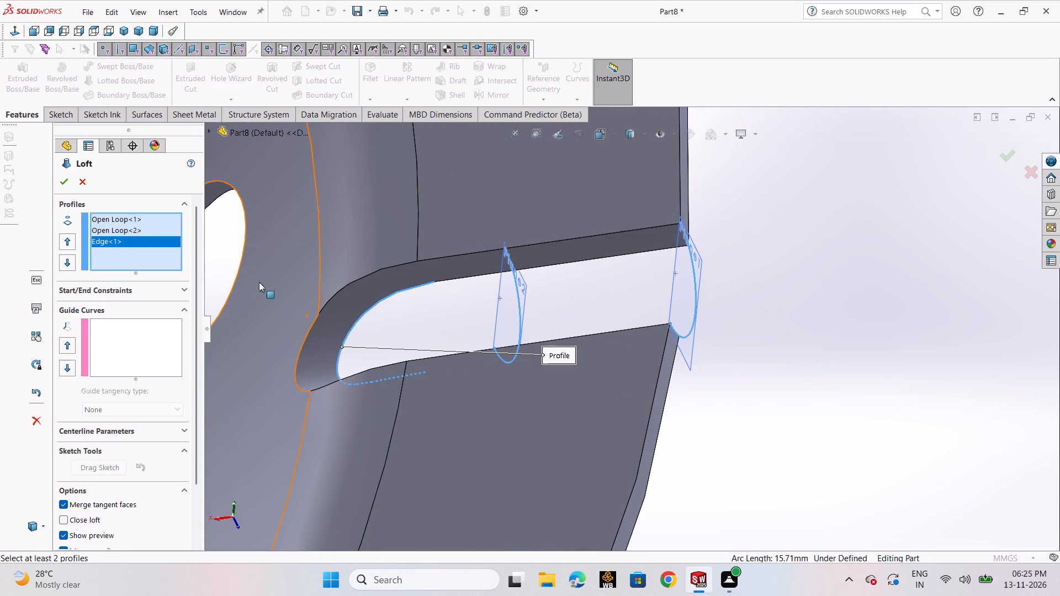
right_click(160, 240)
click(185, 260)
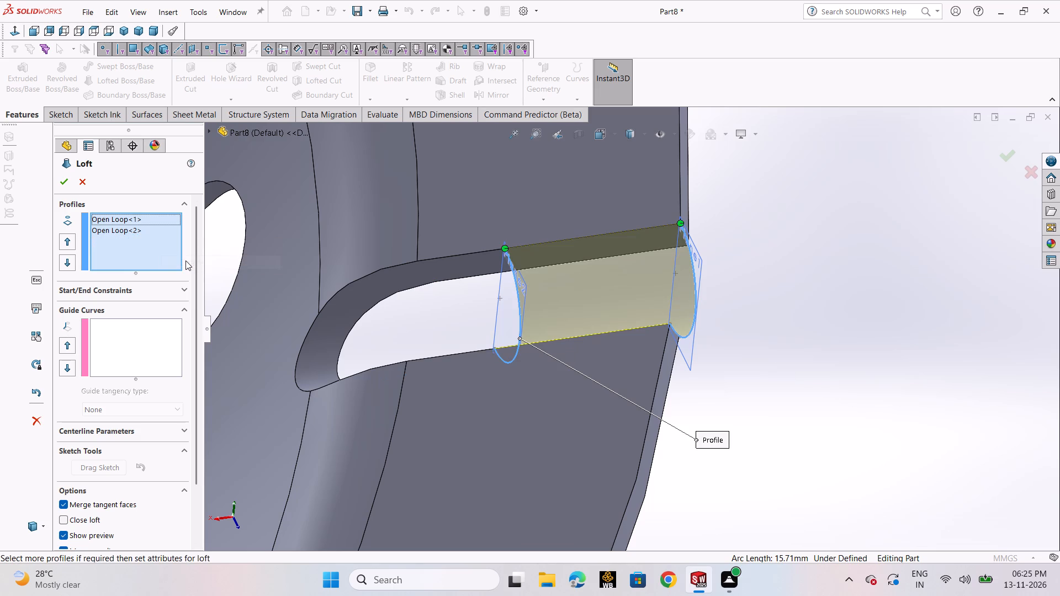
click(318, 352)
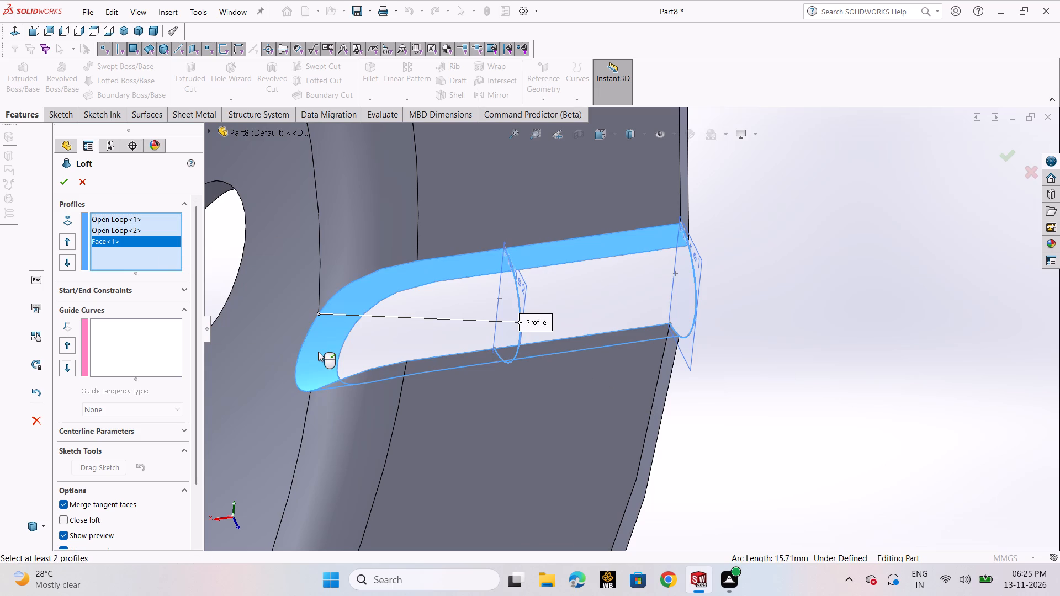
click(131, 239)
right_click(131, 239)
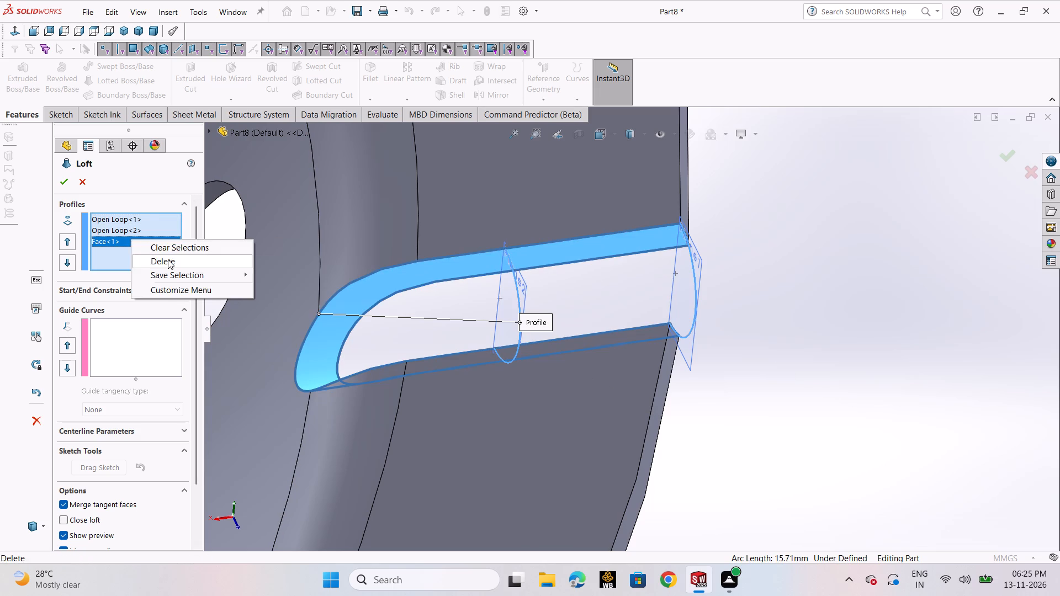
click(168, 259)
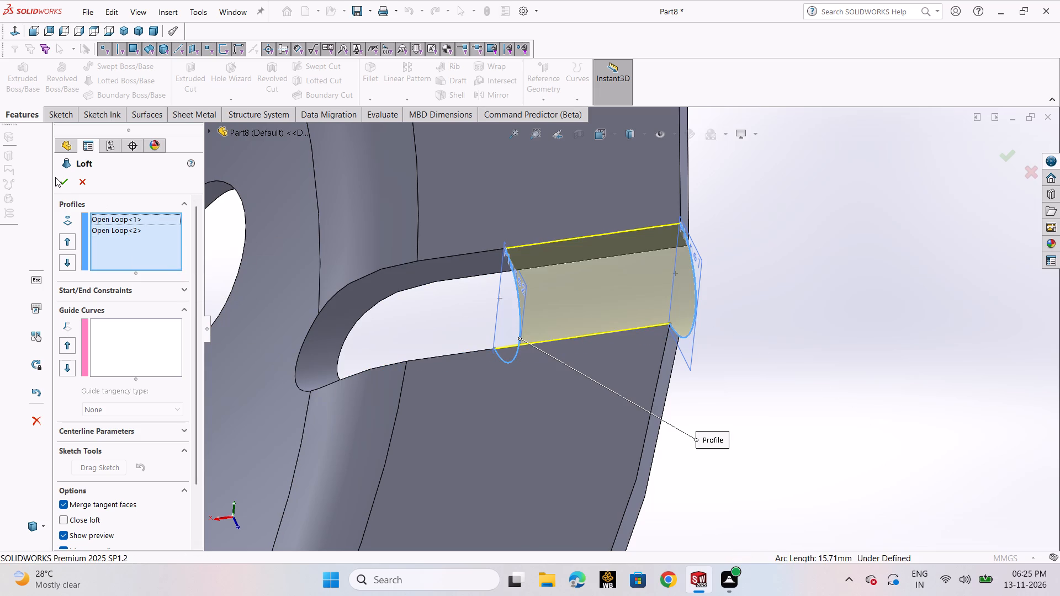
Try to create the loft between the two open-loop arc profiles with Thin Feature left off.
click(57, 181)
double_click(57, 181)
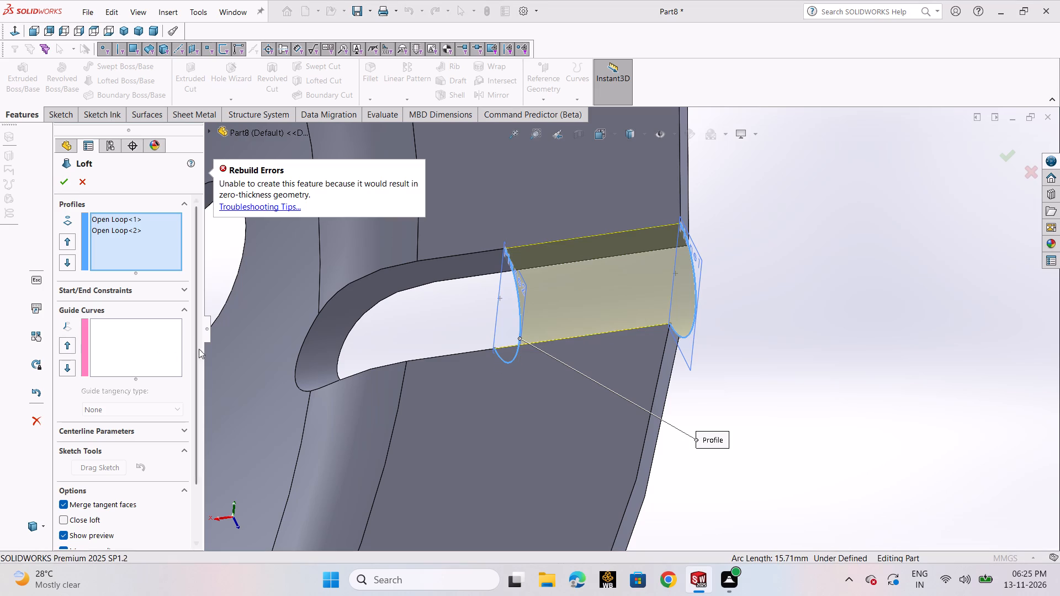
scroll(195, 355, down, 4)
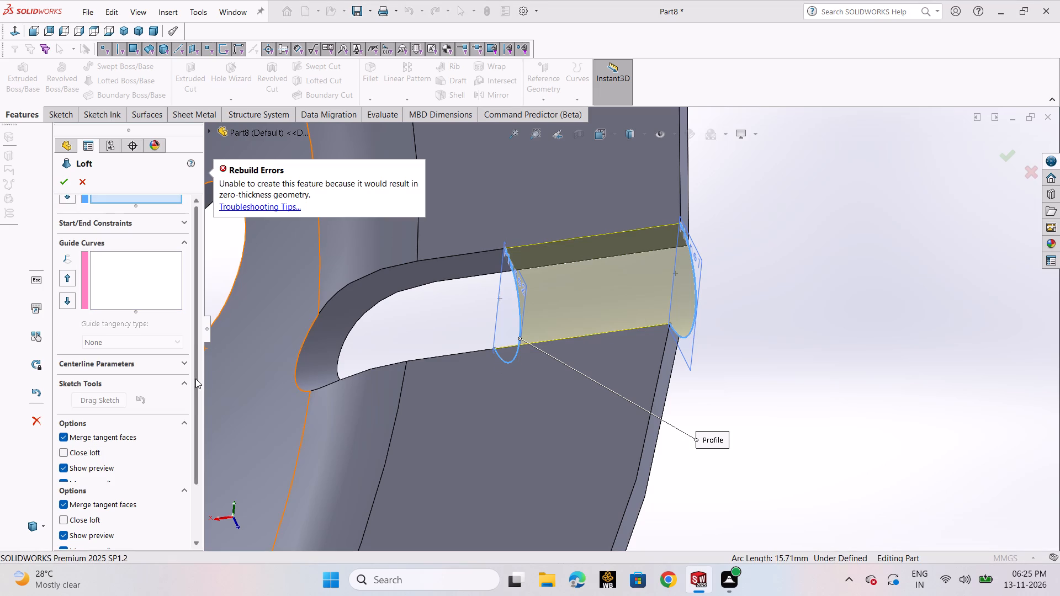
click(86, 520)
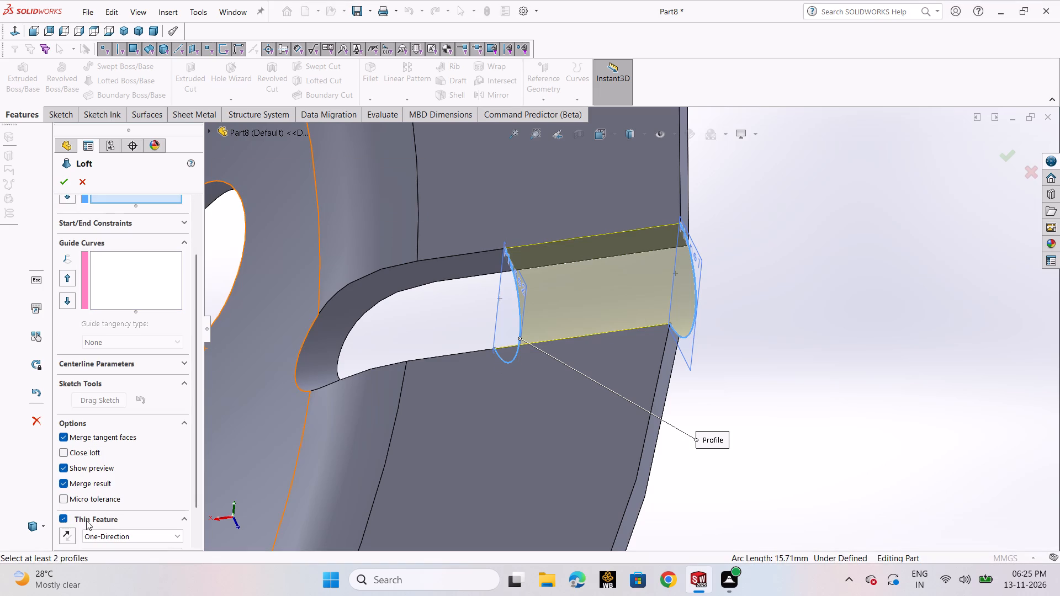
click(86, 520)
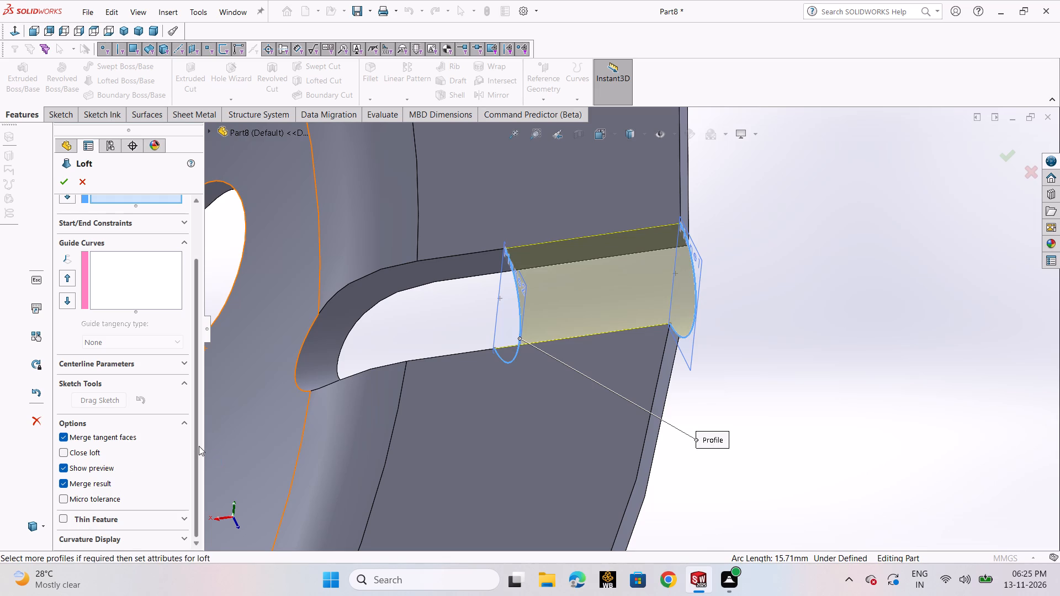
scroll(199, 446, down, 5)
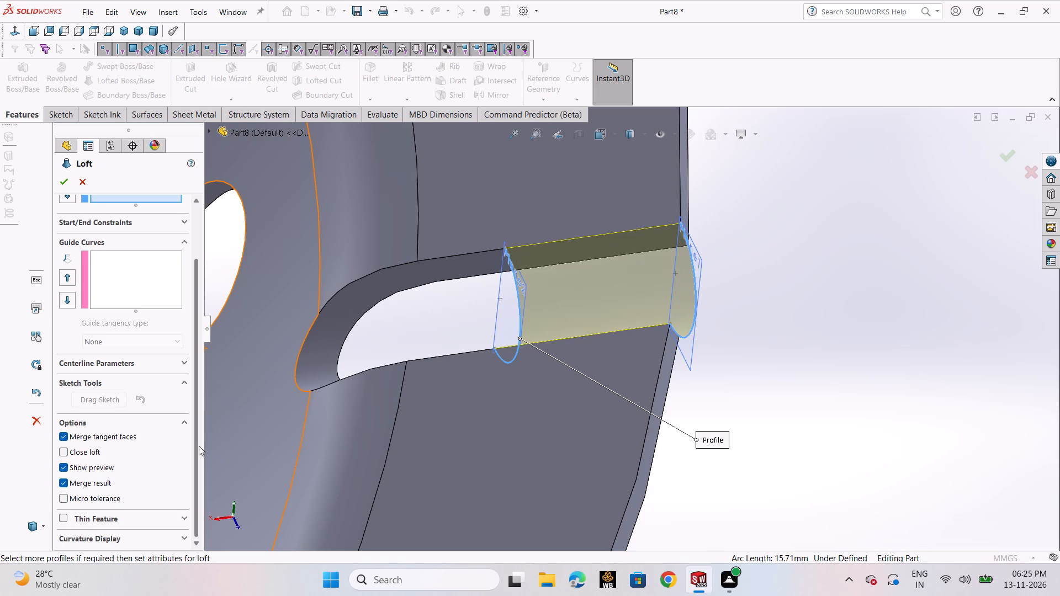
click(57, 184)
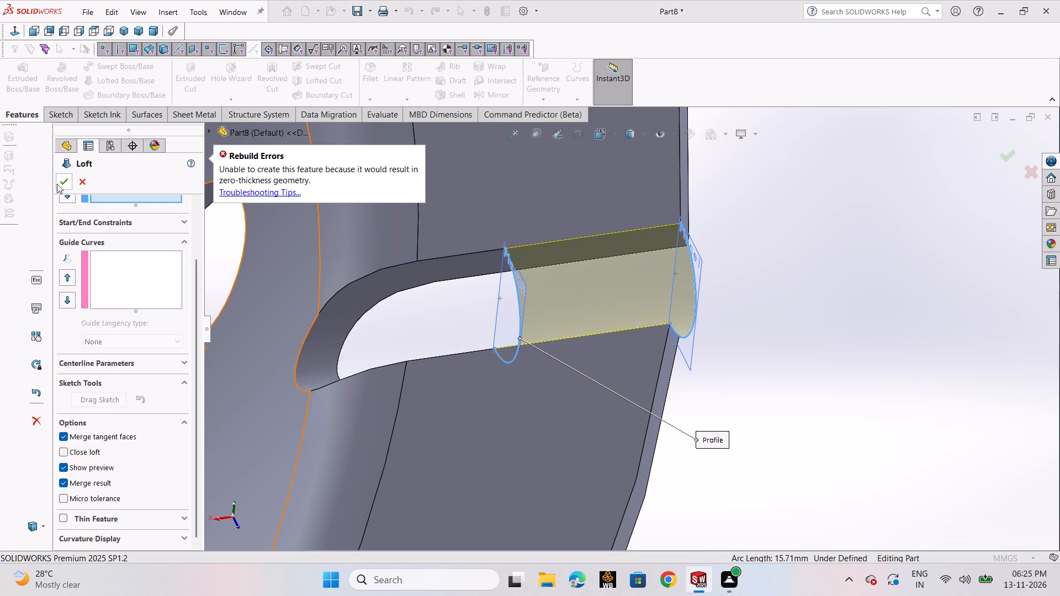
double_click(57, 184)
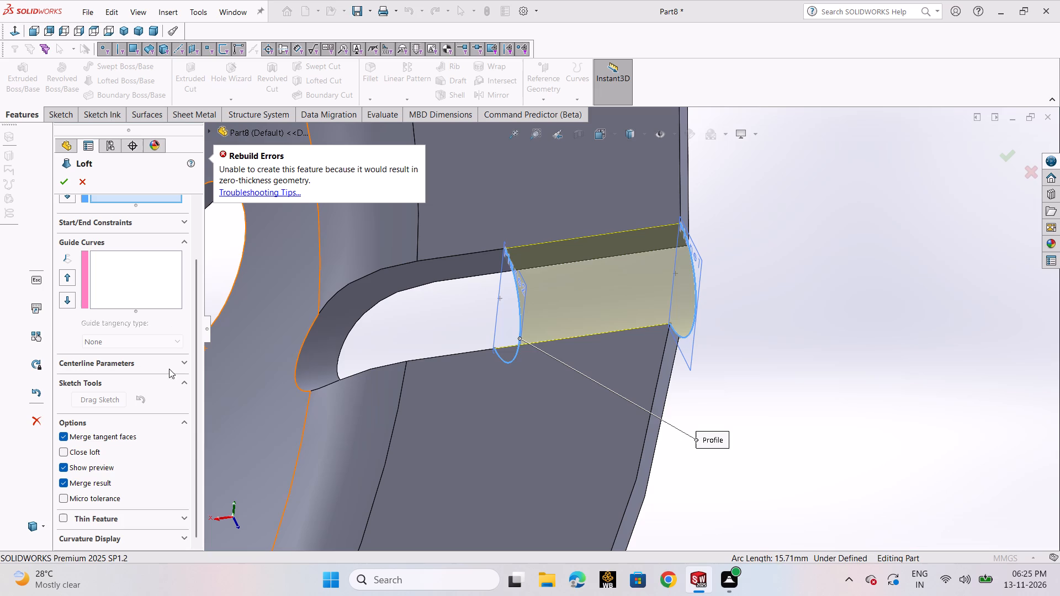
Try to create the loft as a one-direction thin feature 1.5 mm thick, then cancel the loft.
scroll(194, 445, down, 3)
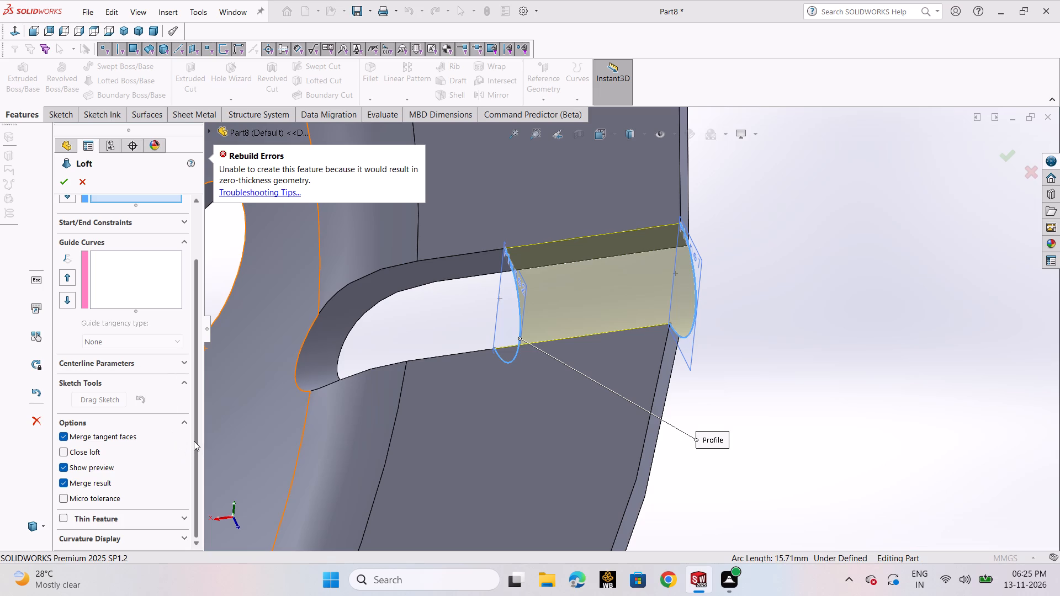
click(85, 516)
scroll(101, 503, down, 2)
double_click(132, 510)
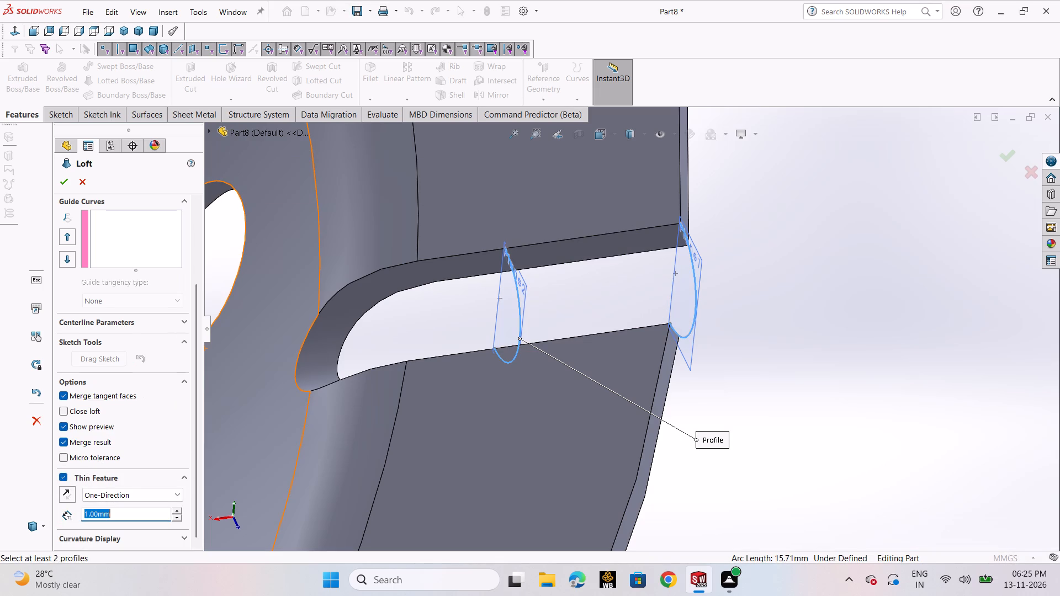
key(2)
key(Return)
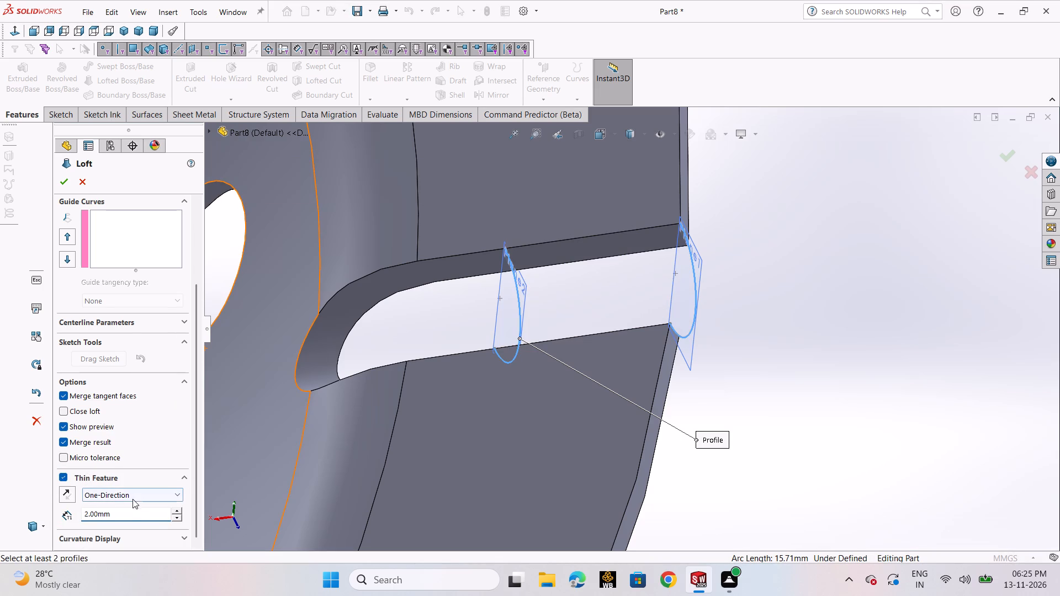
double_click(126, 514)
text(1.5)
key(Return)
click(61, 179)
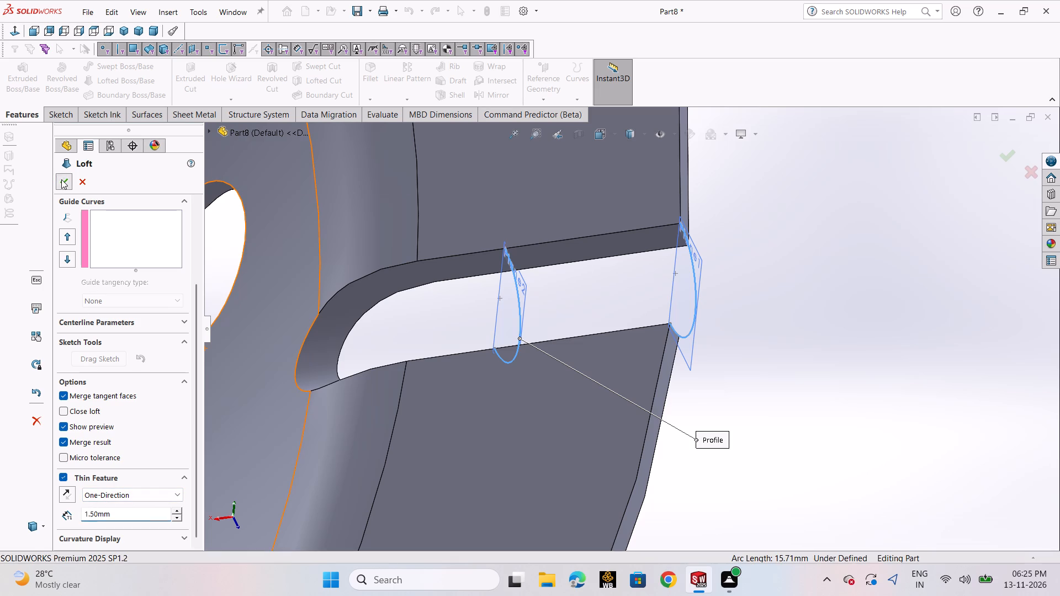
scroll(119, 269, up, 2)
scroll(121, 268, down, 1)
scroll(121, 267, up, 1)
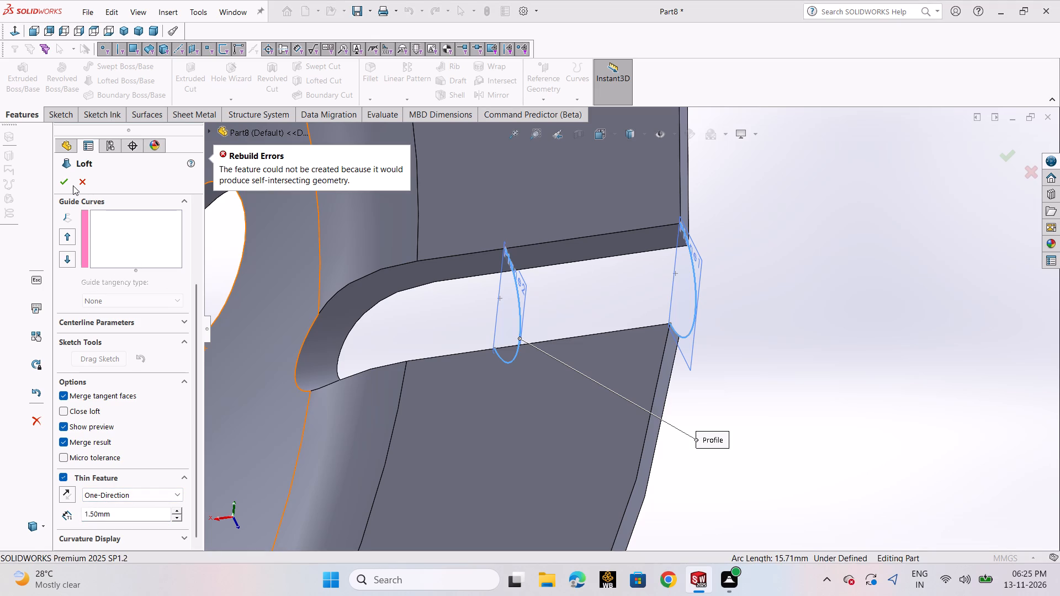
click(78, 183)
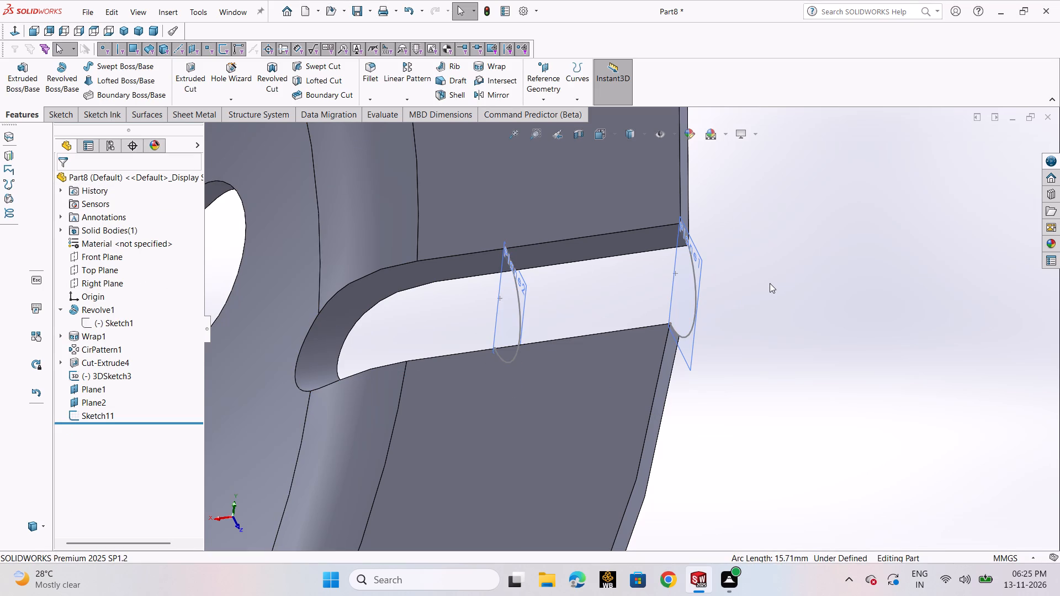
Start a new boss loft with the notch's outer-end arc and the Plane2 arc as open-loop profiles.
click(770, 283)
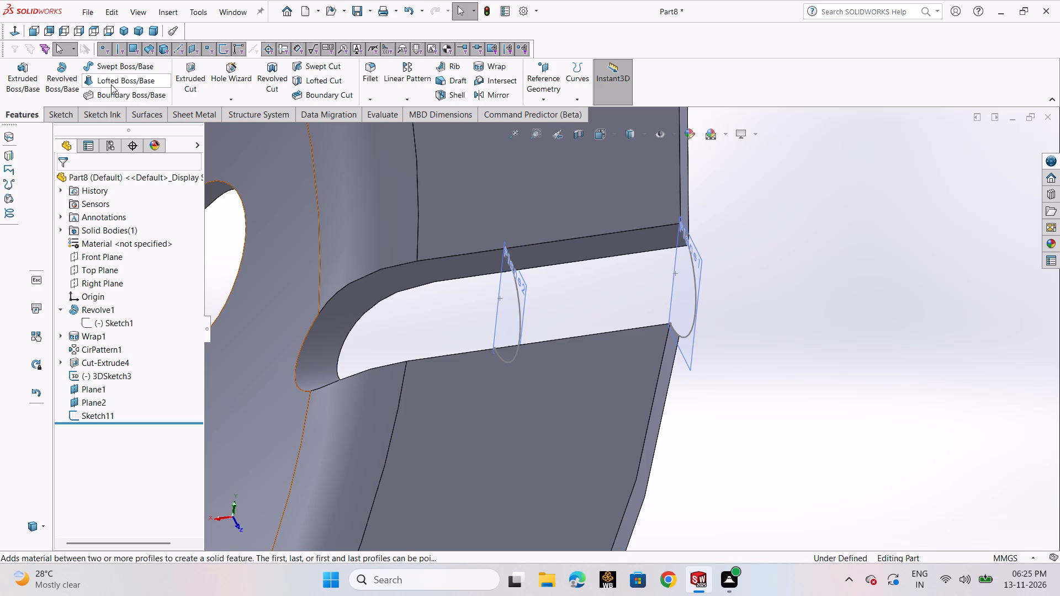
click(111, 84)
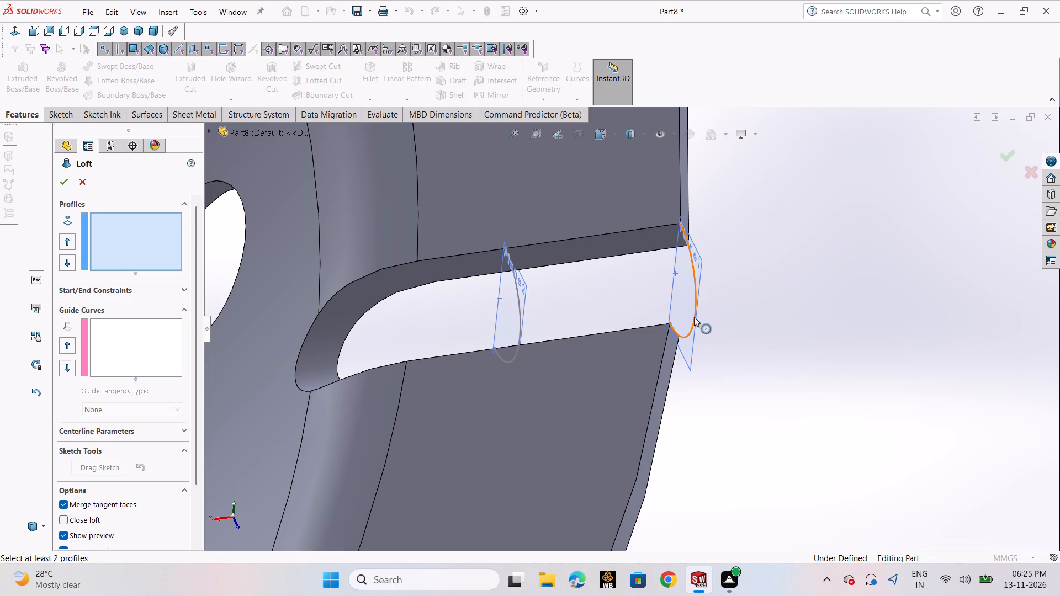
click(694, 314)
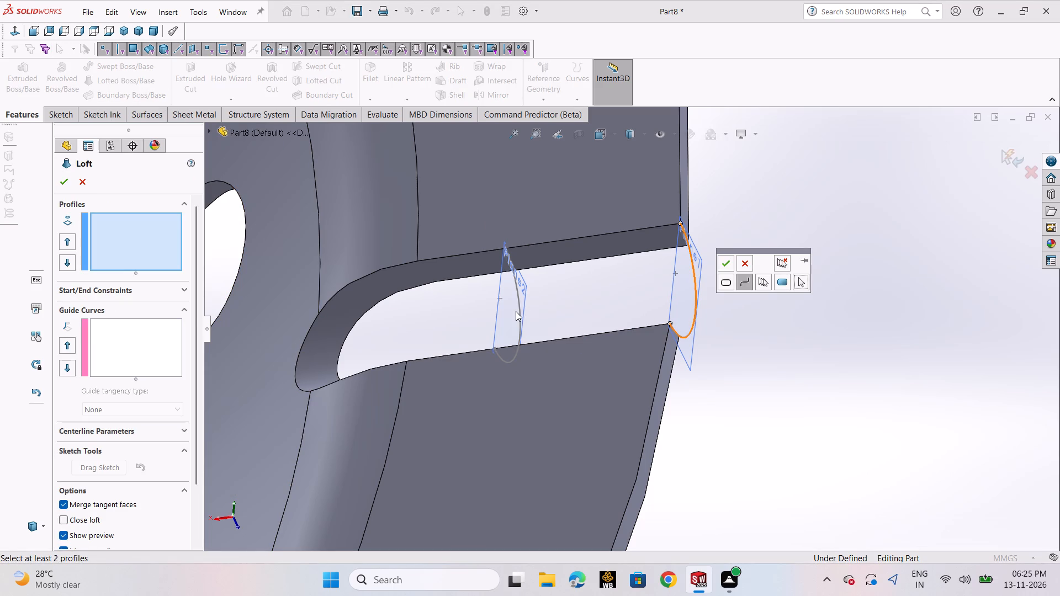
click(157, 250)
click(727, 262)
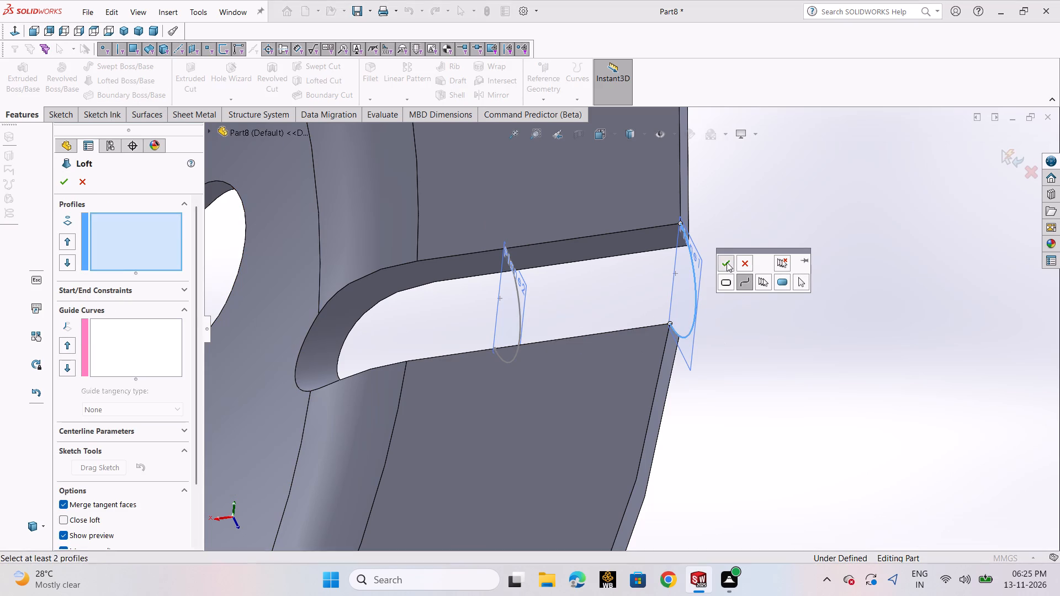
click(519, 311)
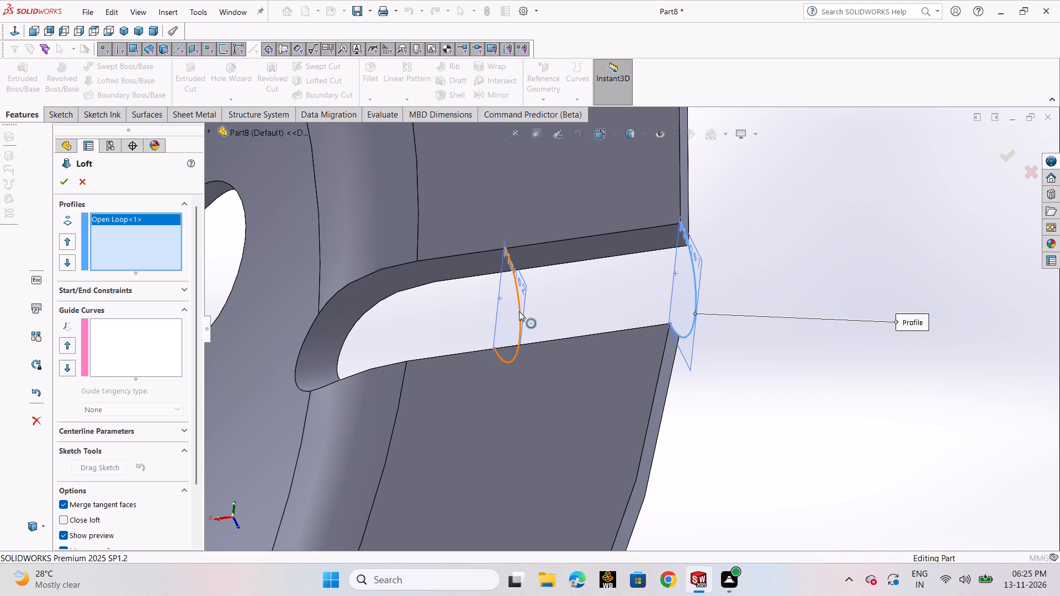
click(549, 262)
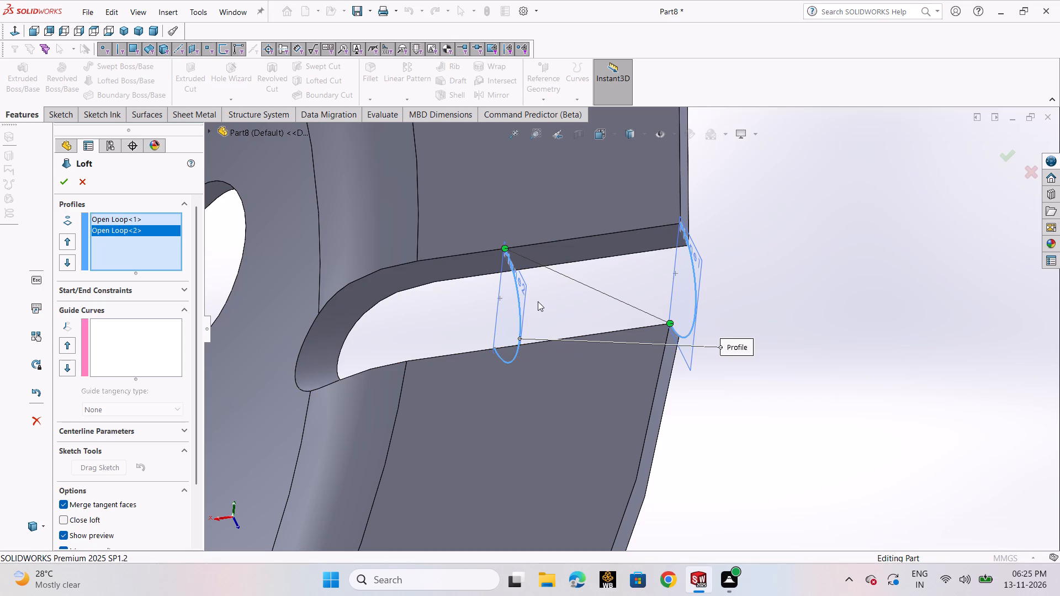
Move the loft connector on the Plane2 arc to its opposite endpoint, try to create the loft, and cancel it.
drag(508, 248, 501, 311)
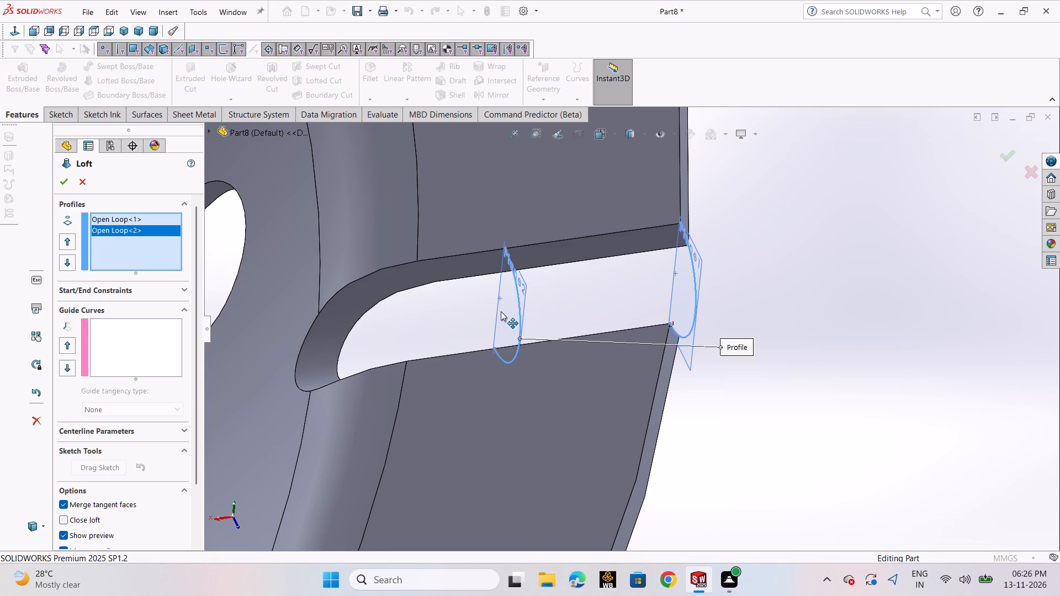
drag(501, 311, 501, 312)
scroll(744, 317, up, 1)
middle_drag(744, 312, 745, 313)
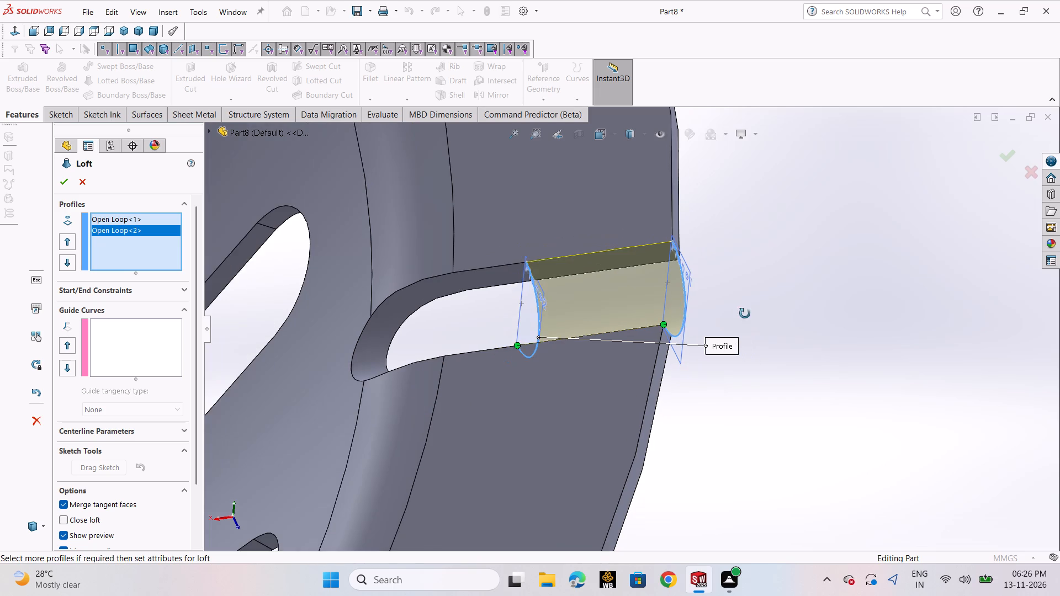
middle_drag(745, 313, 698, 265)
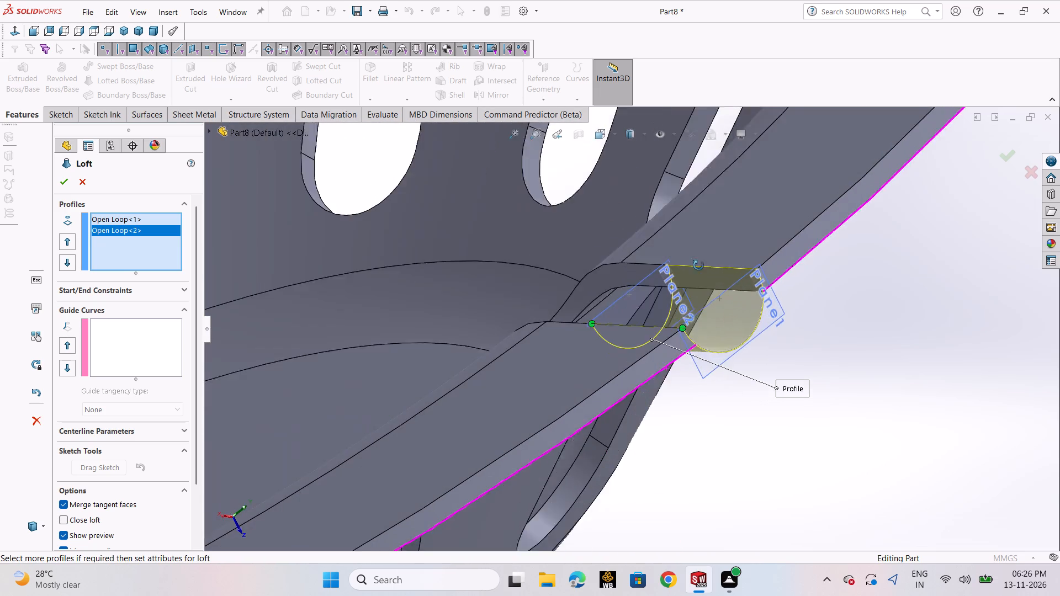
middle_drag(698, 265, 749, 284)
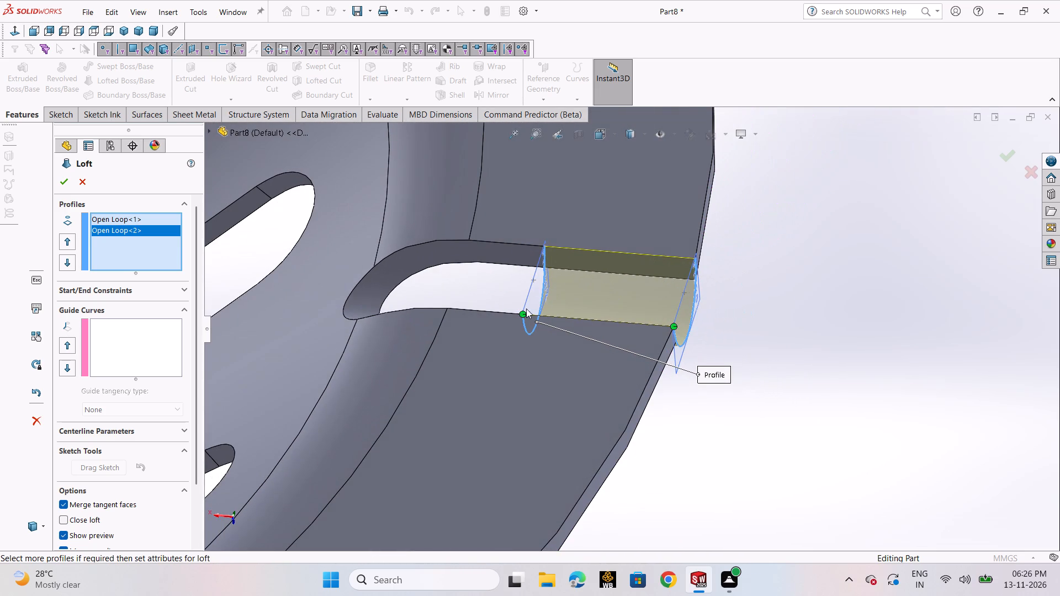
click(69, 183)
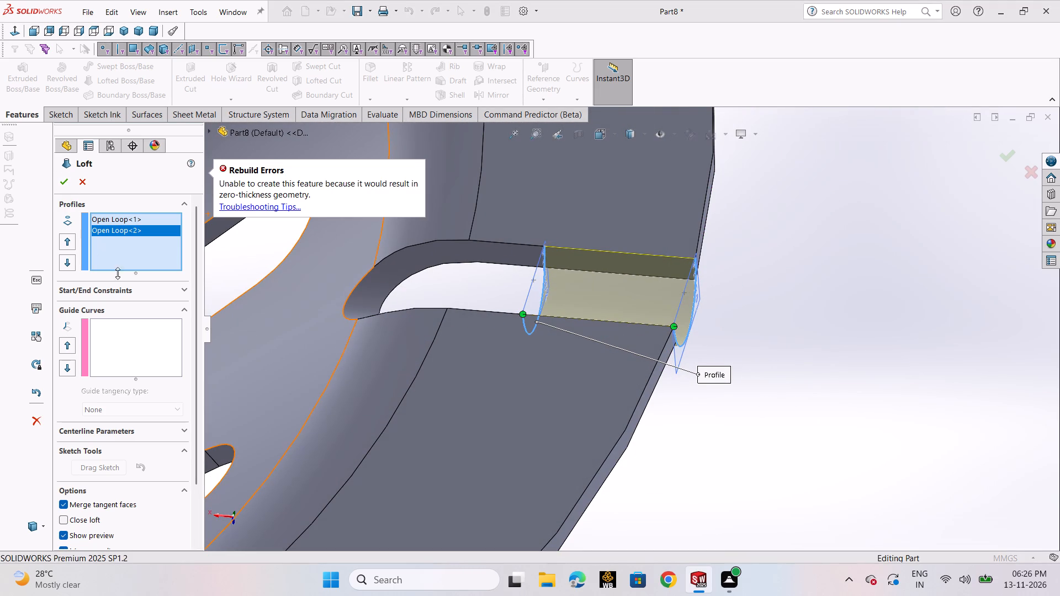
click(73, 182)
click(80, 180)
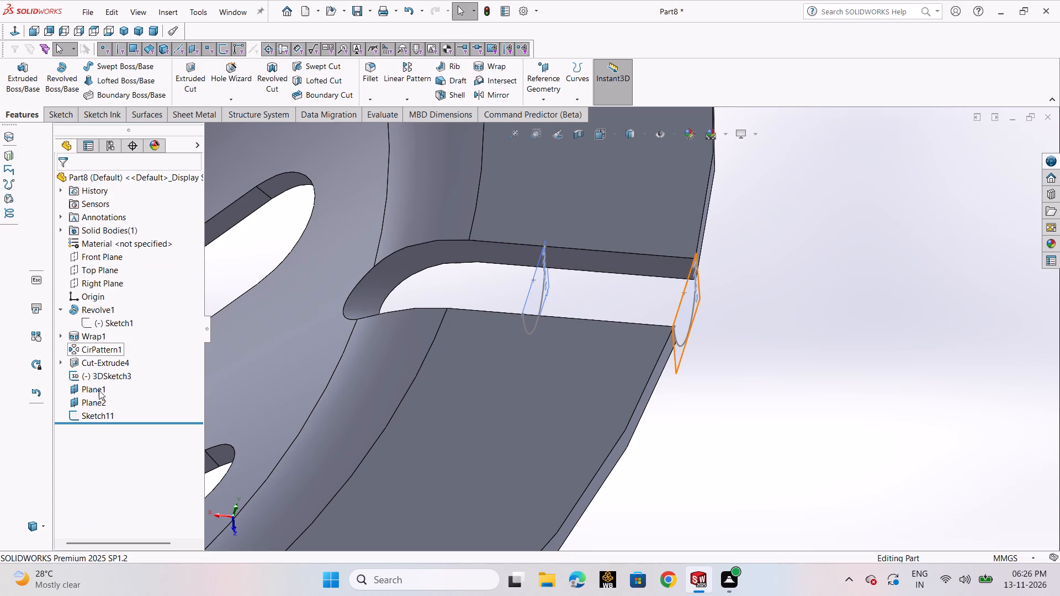
Delete the rim notch's Cut-Extrude4 along with 3DSketch3, Plane1, Plane2 and Sketch11.
drag(125, 411, 84, 371)
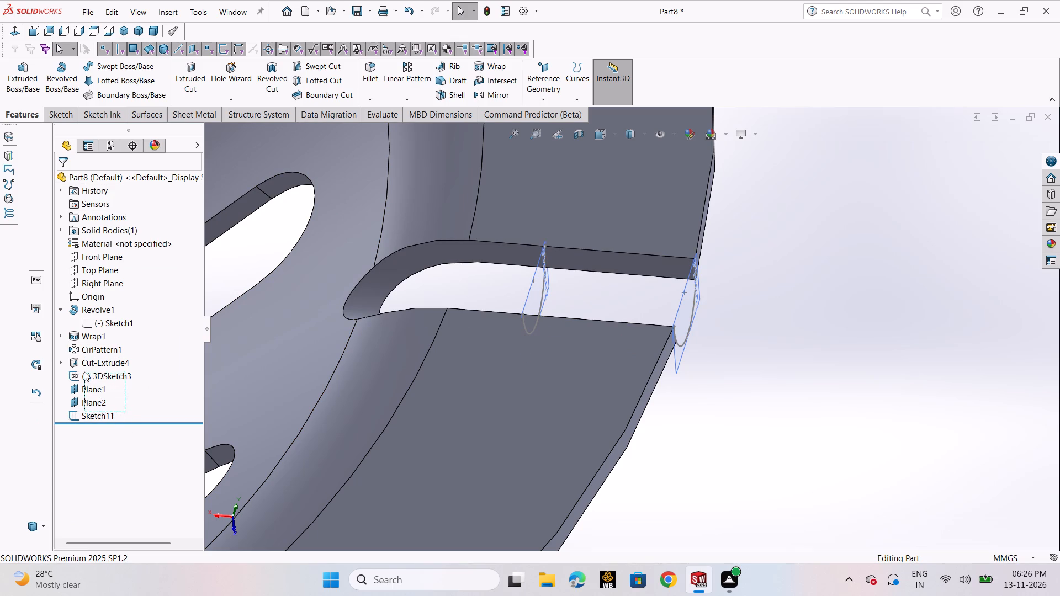
drag(84, 371, 83, 364)
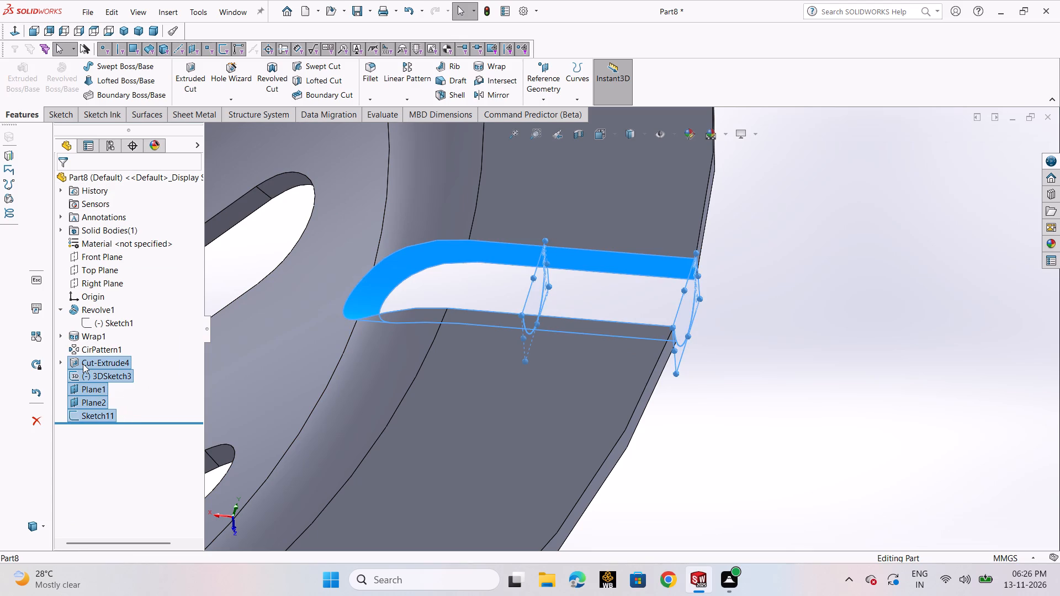
key(Delete)
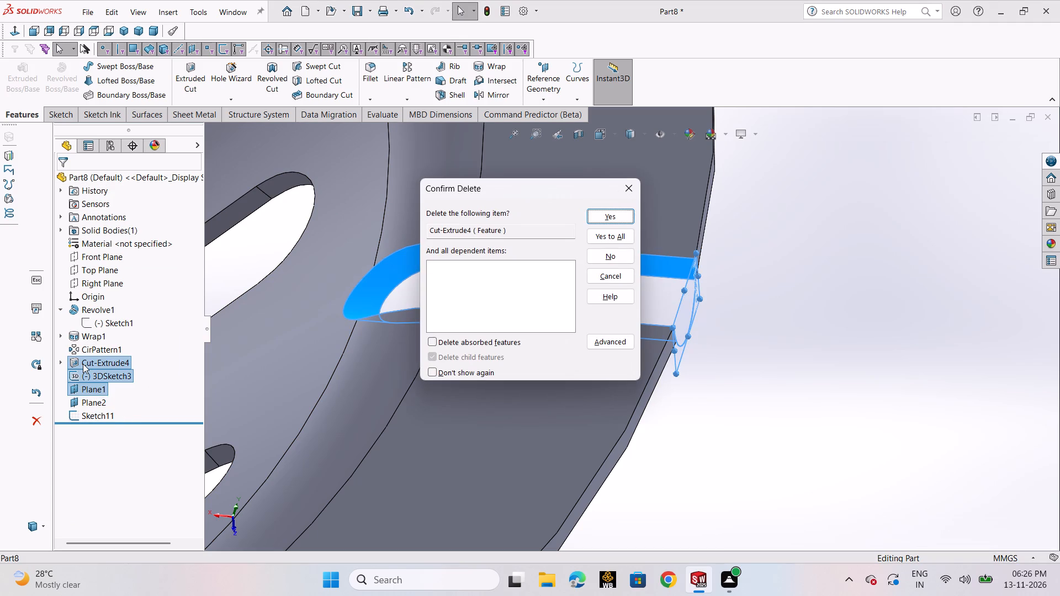
click(593, 215)
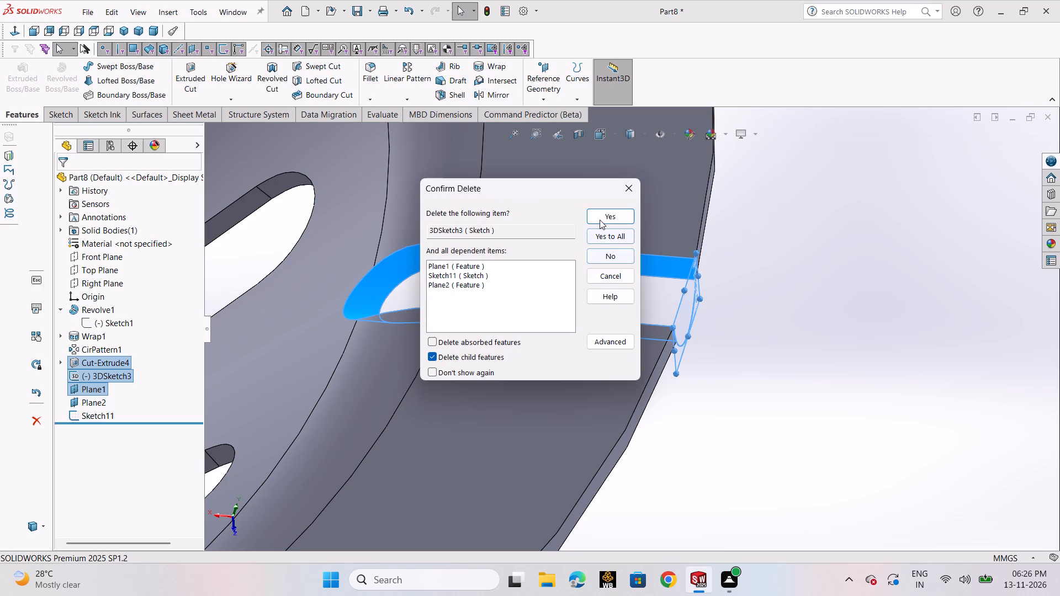
click(606, 233)
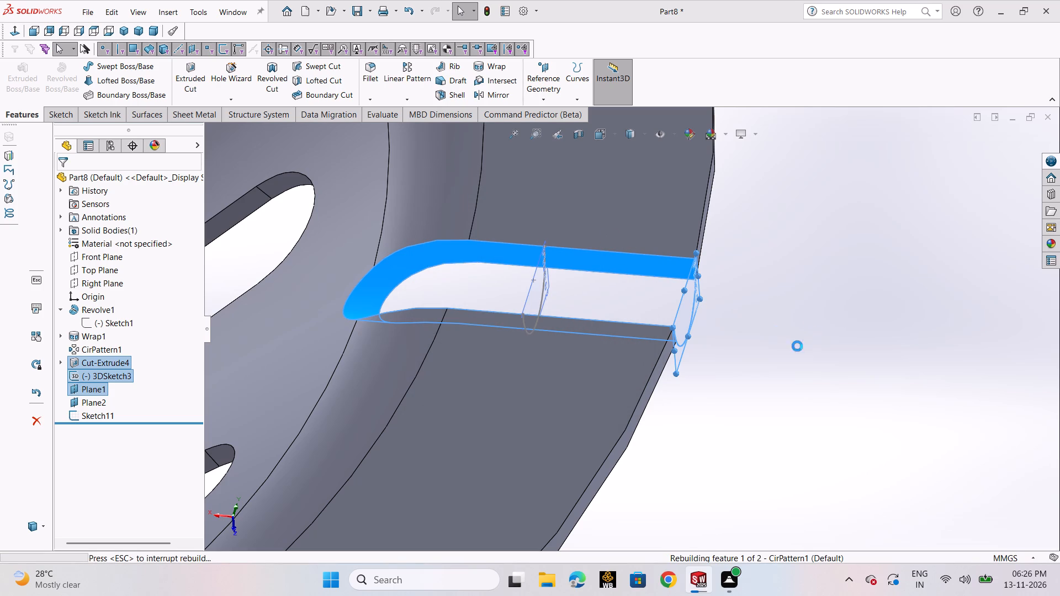
Examine the whole dish, its rim and its slotted wall from several angles.
scroll(708, 386, up, 2)
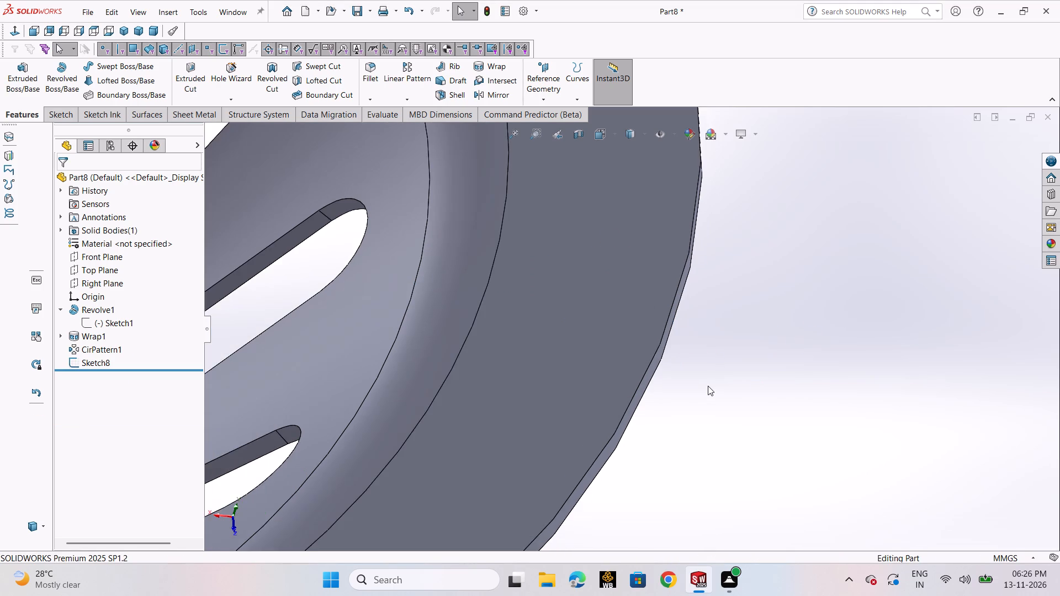
scroll(708, 386, up, 5)
middle_drag(715, 386, 702, 347)
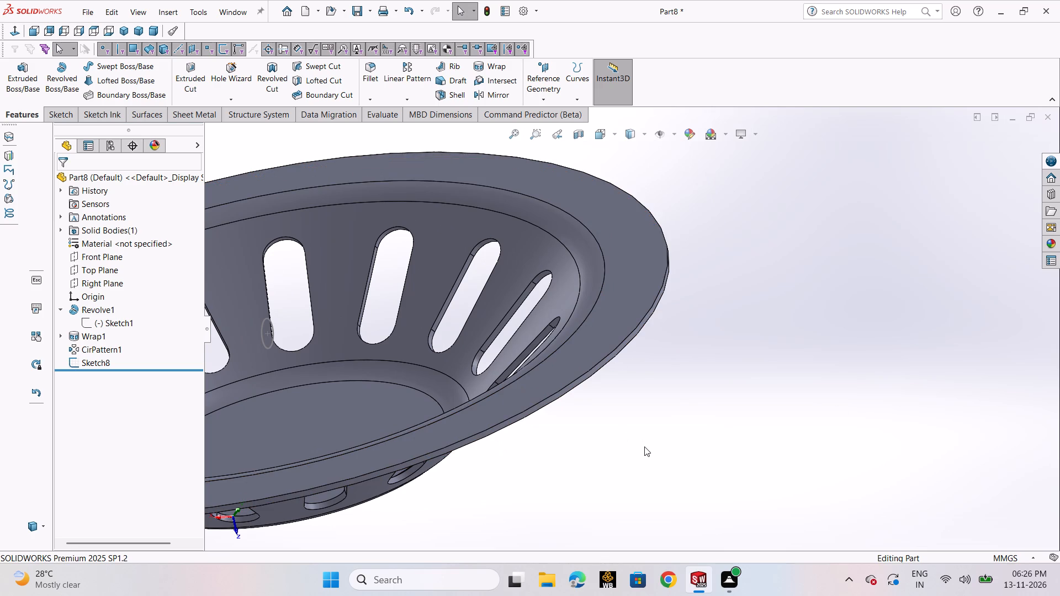
scroll(418, 340, up, 6)
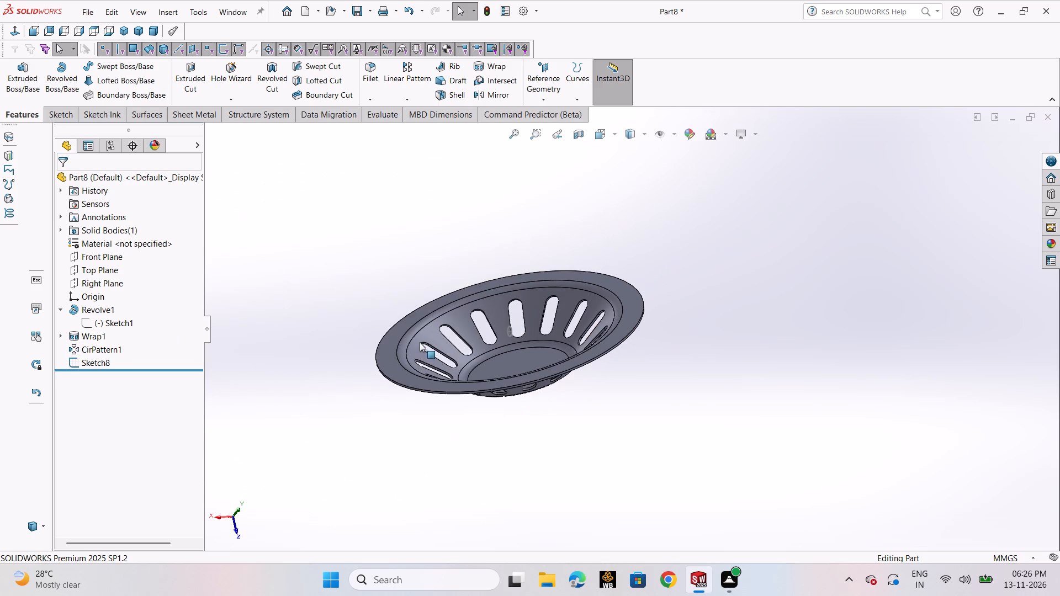
middle_drag(537, 428, 508, 406)
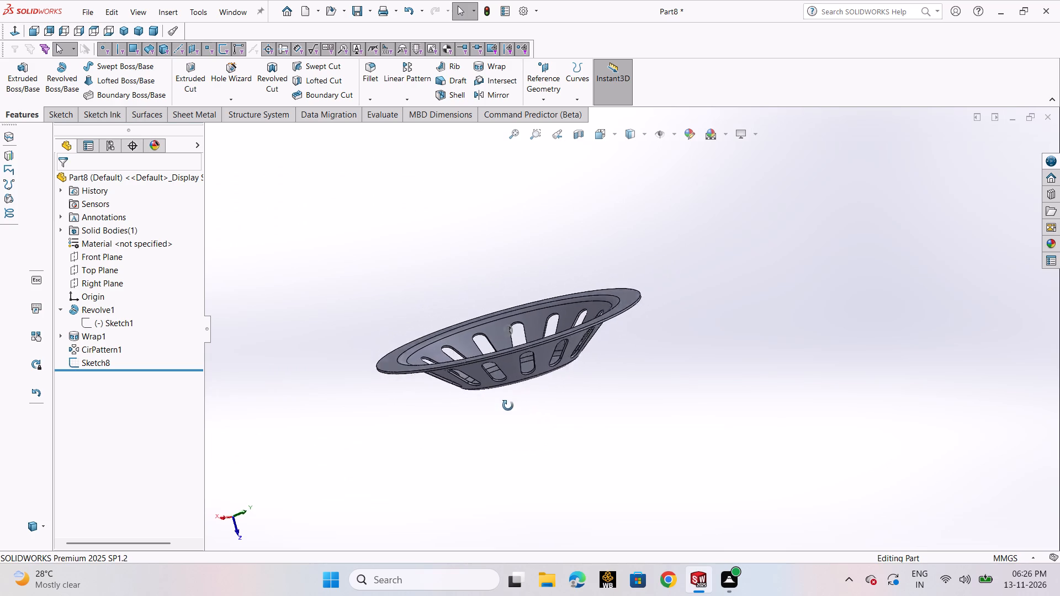
middle_drag(508, 406, 513, 416)
scroll(508, 407, down, 1)
scroll(520, 416, up, 1)
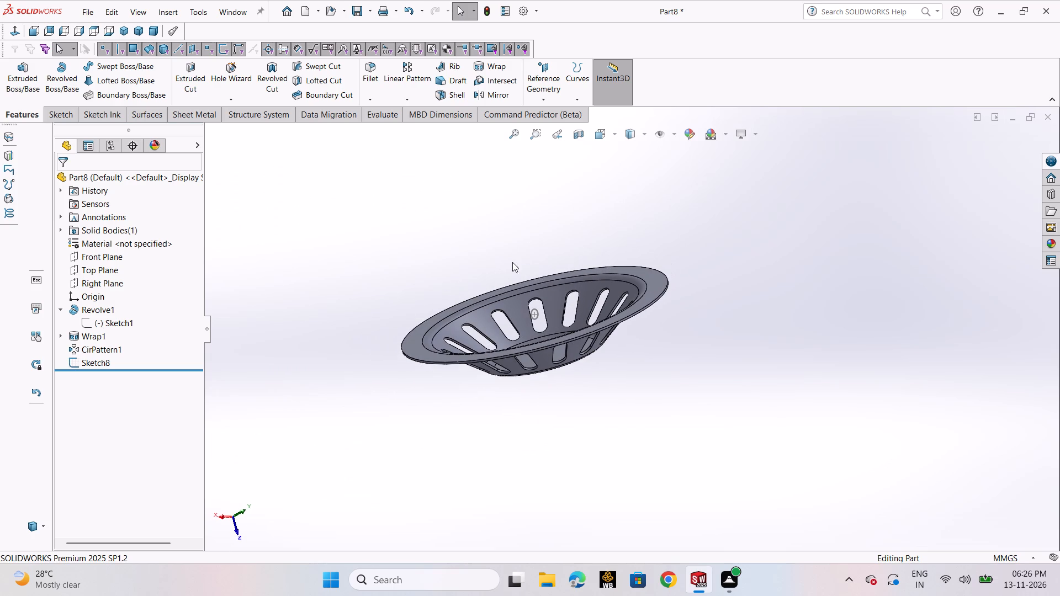
Delete the leftover Sketch8 from the model.
click(534, 317)
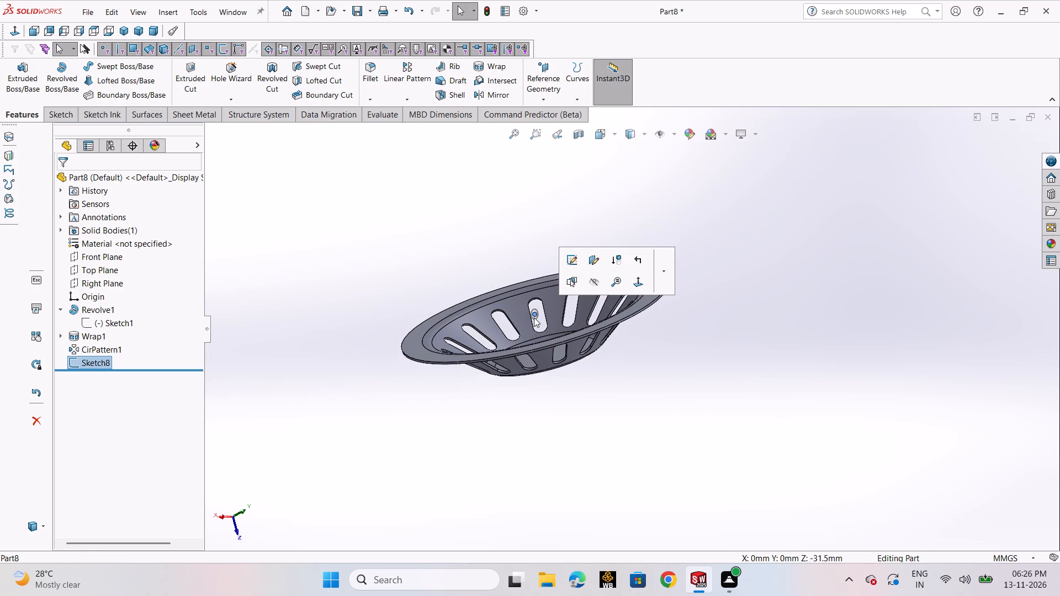
key(Delete)
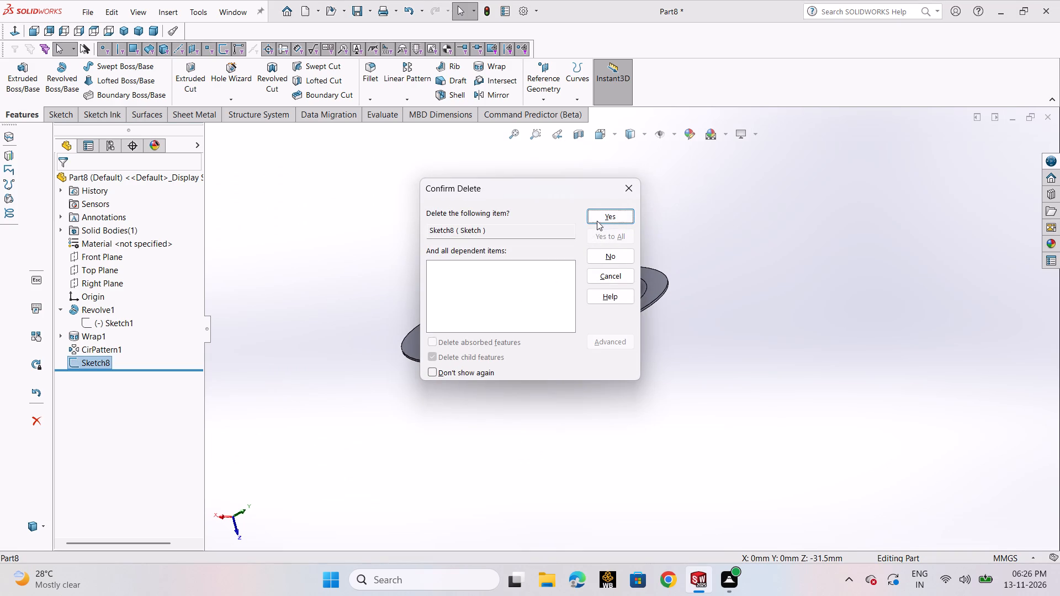
click(597, 220)
click(328, 355)
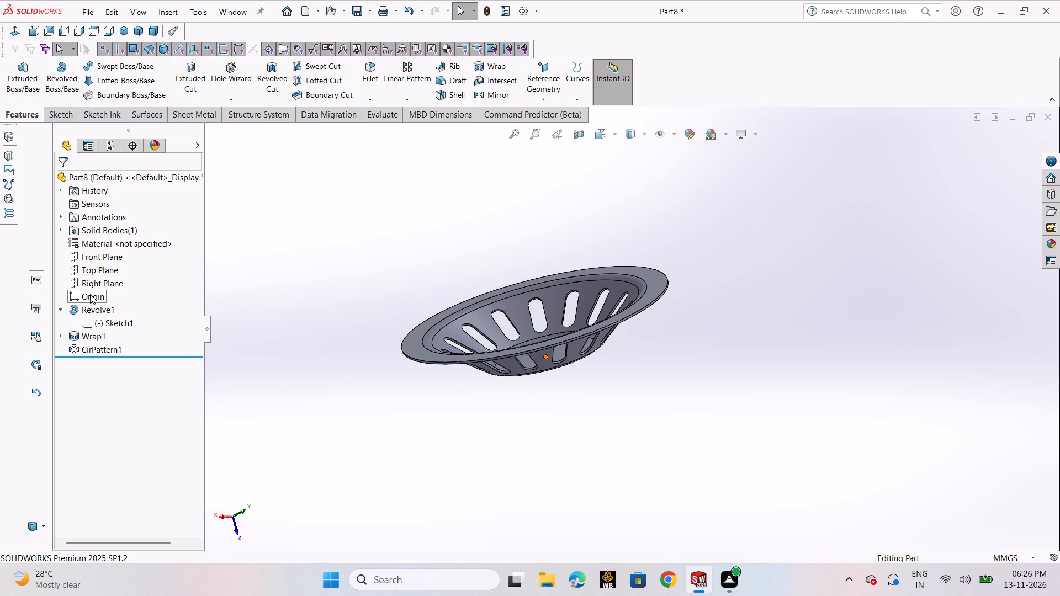
Create a reference plane offset 95 mm from the Top Plane.
click(103, 276)
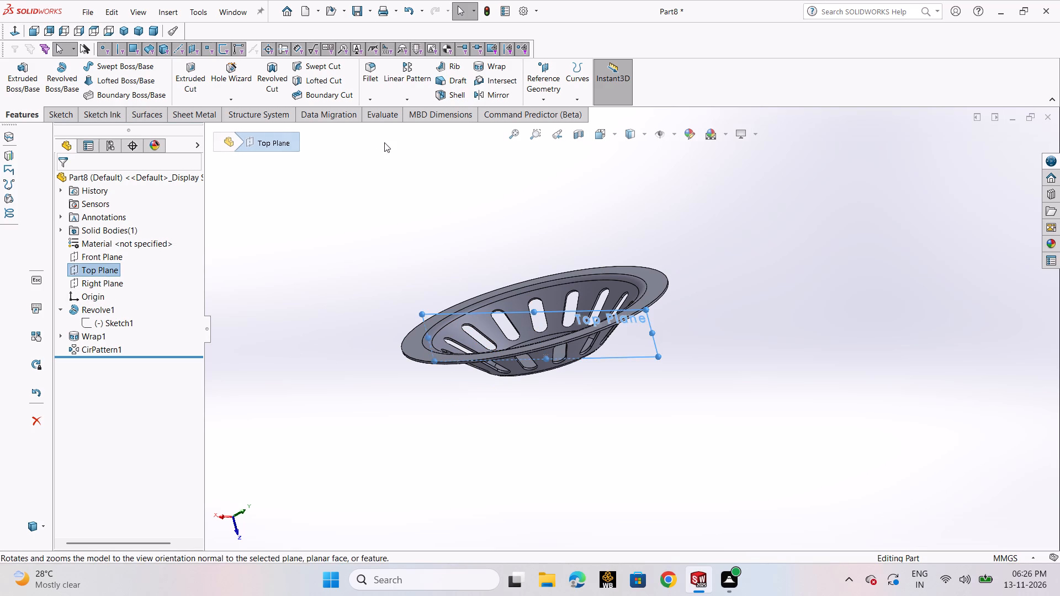
click(548, 100)
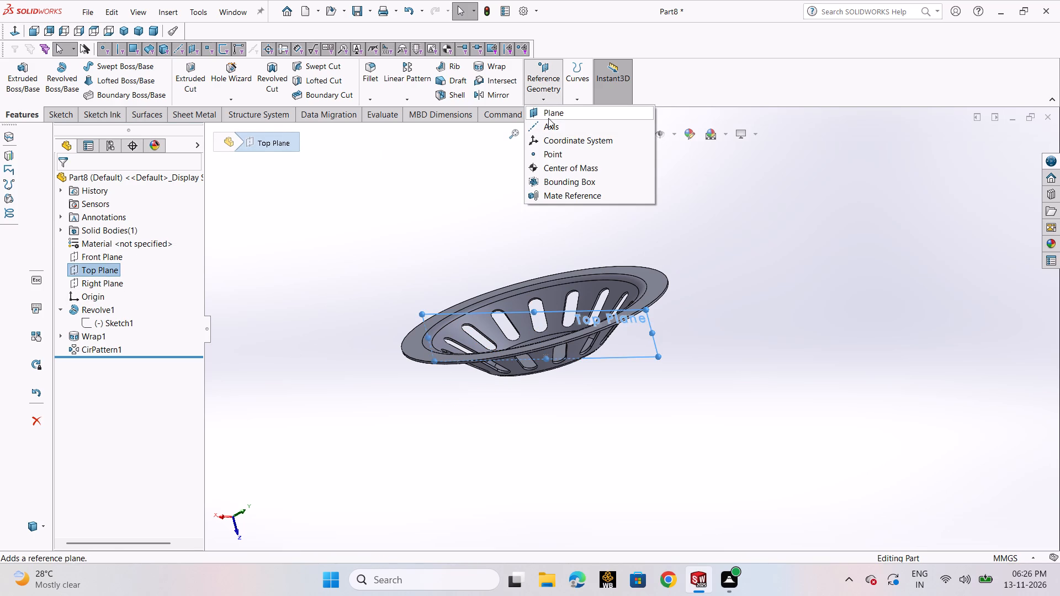
click(549, 115)
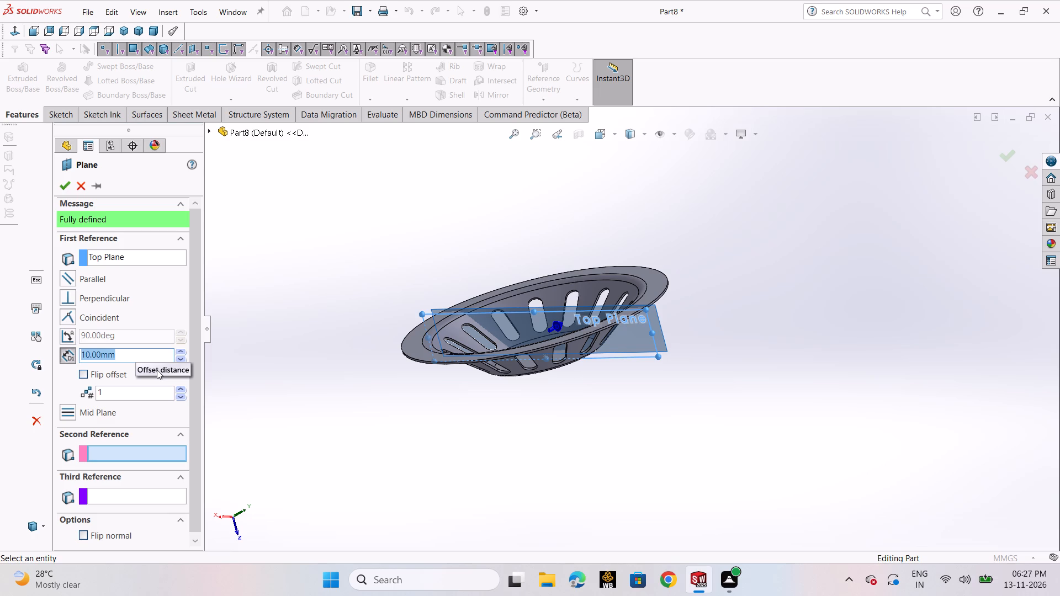
text(95)
key(Return)
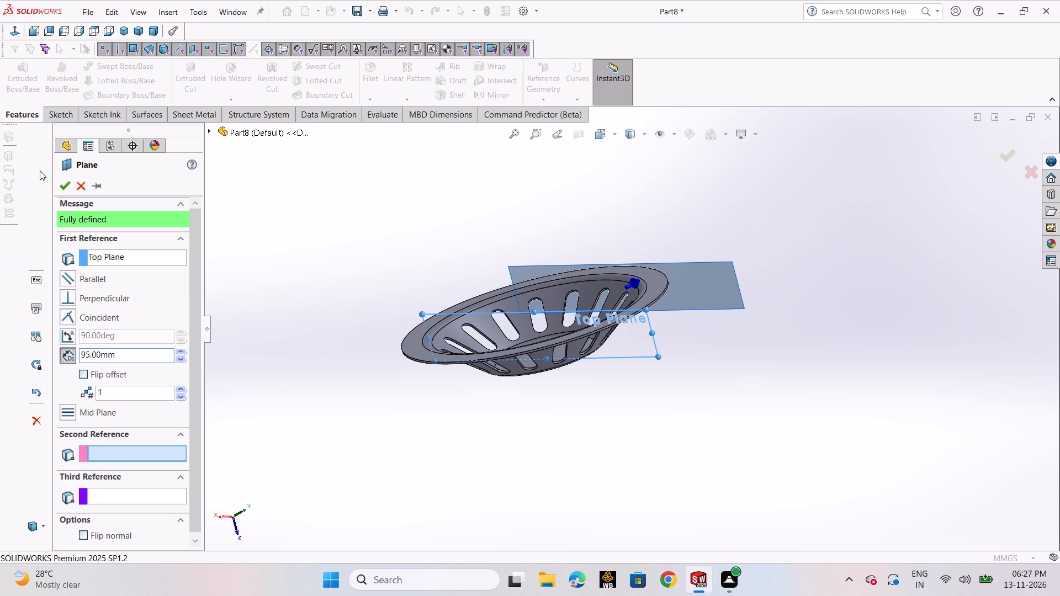
click(63, 188)
Sketch a circle about 10 mm in diameter on the new offset plane, centred on the rim's upper edge directly above the origin.
click(697, 296)
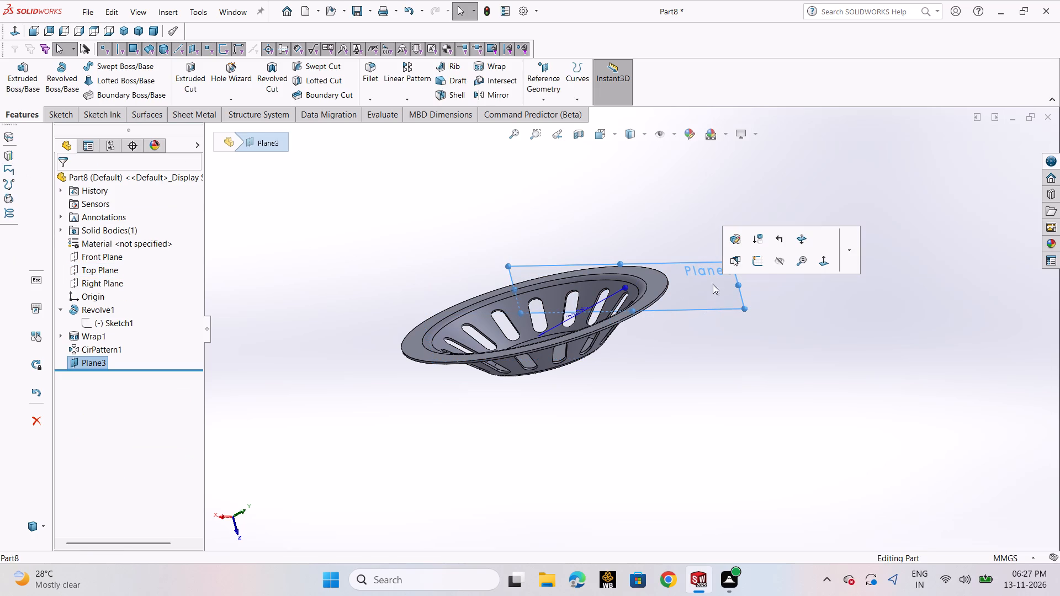
click(753, 262)
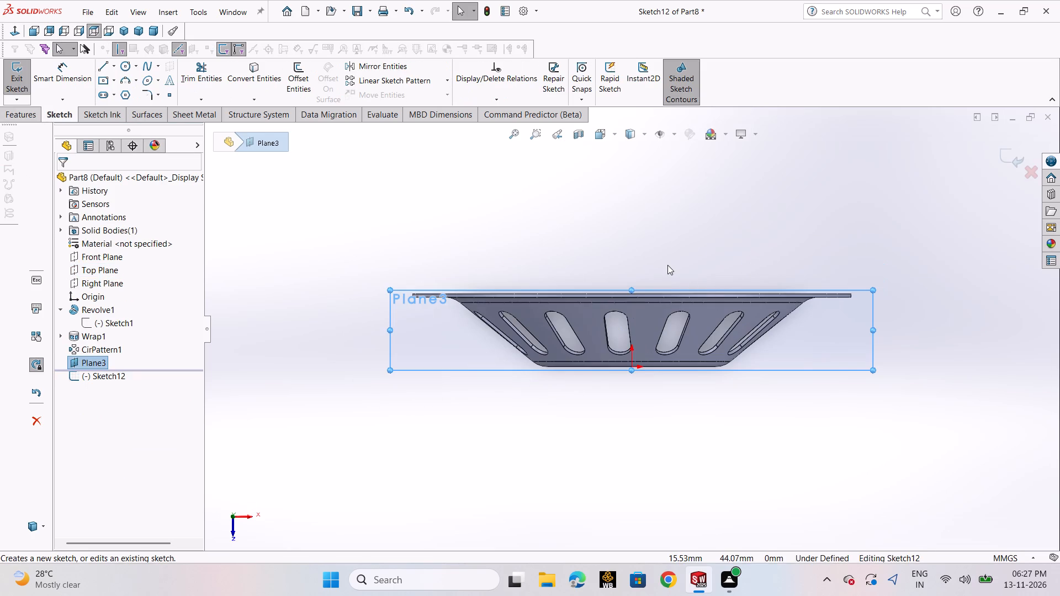
click(667, 265)
scroll(659, 248, down, 3)
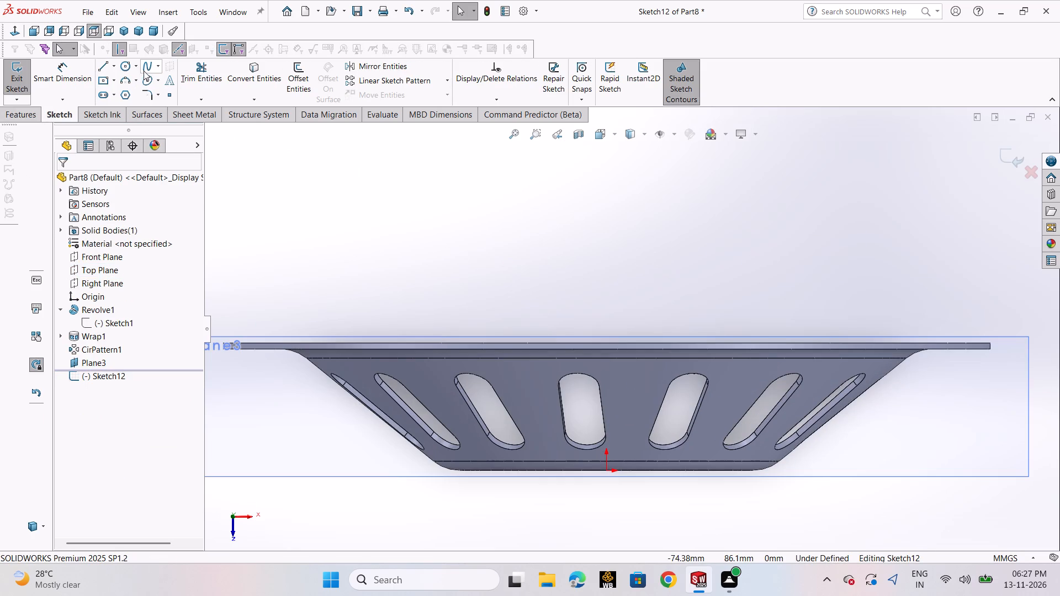
click(124, 67)
click(131, 80)
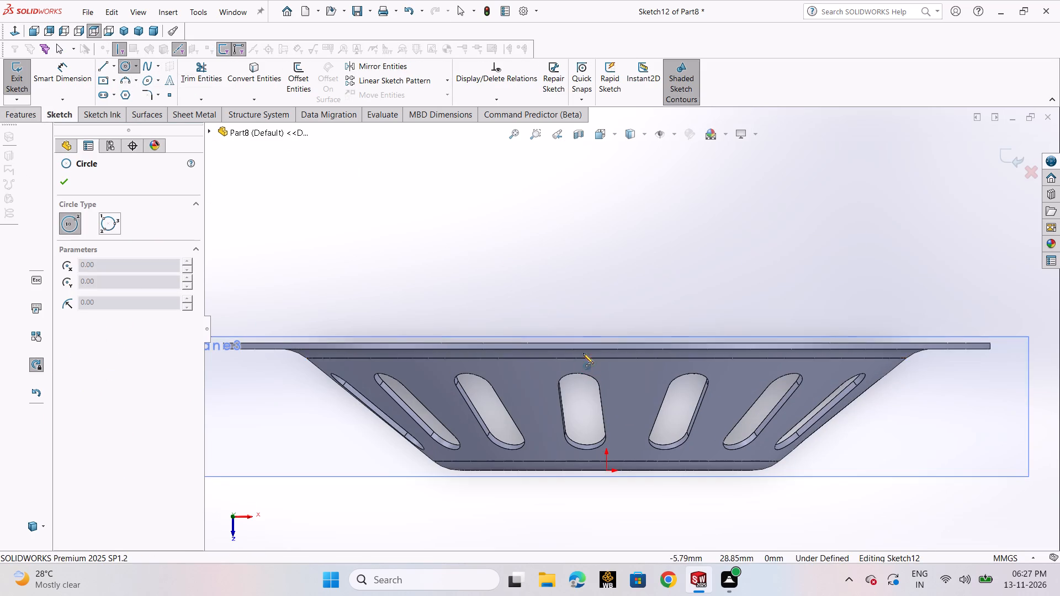
scroll(573, 351, down, 3)
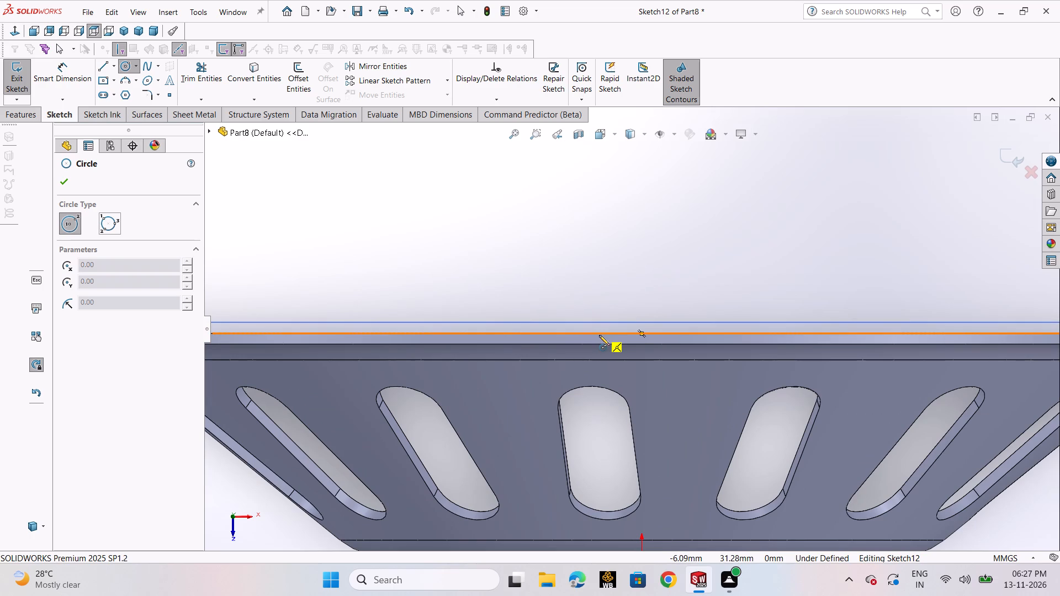
click(642, 333)
click(646, 298)
right_click(646, 298)
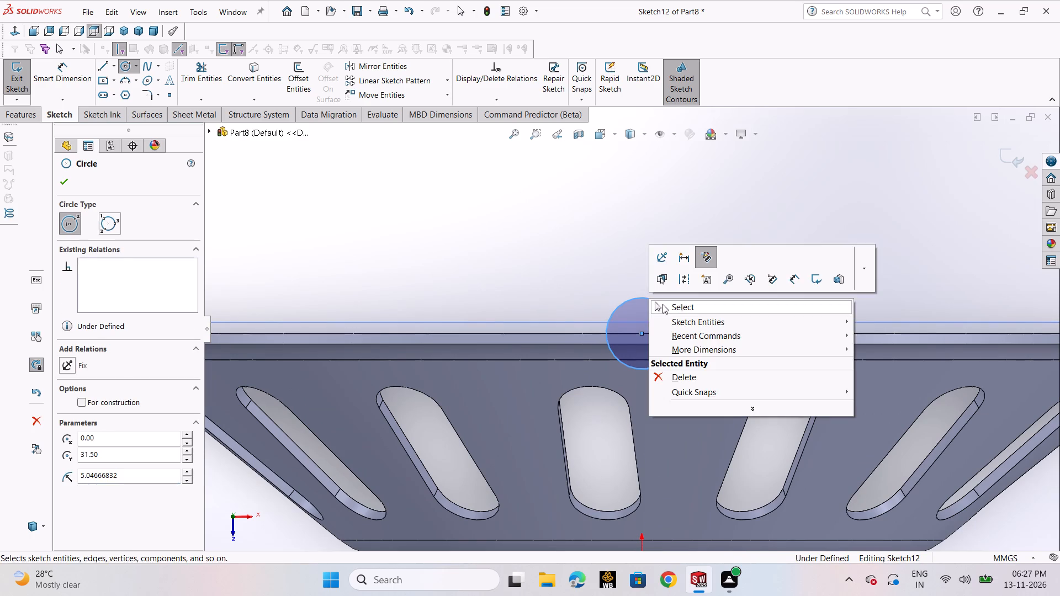
click(662, 304)
Dimension the circle's diameter to 7 mm.
click(62, 77)
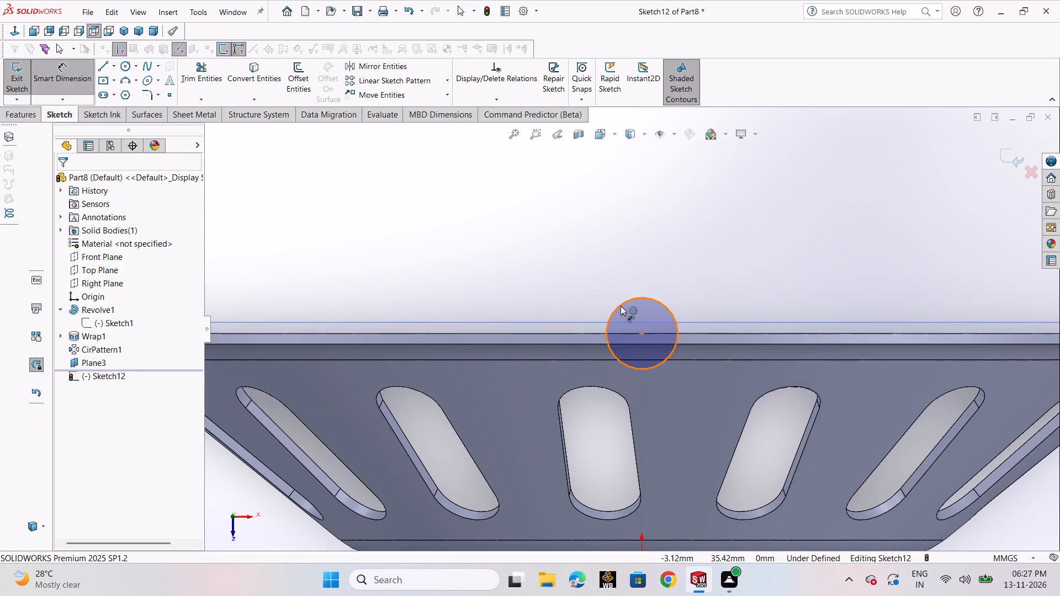
click(622, 306)
click(621, 271)
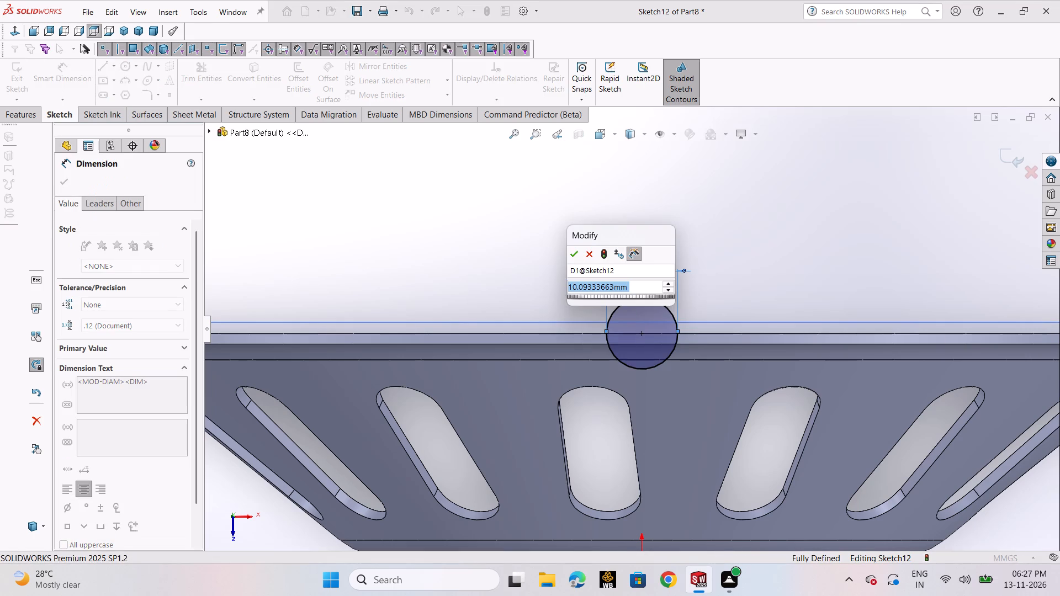
text(3.)
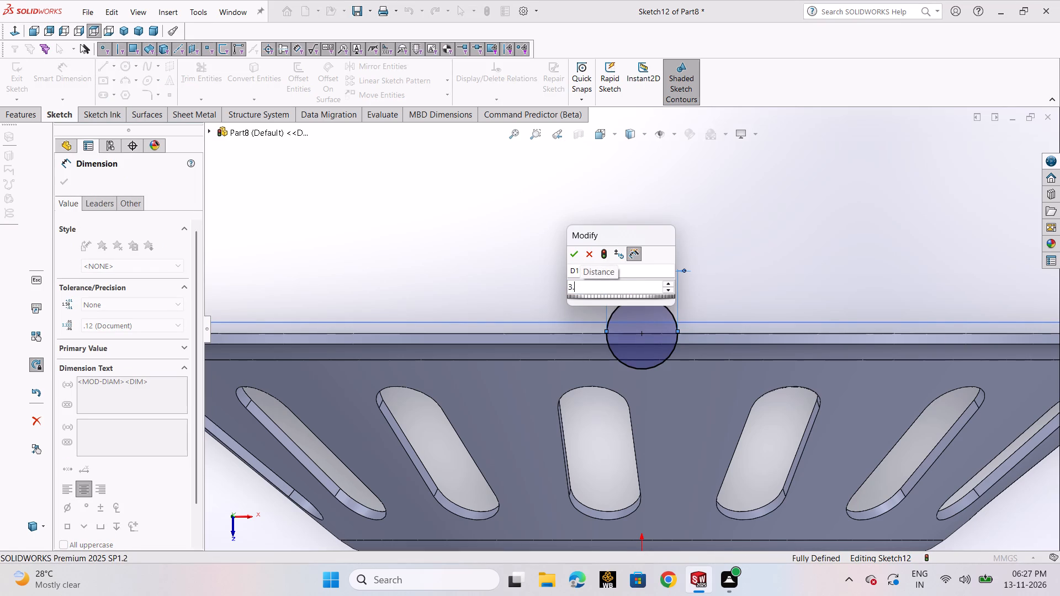
key(5)
key(BackSpace)
key(BackSpace)
key(7)
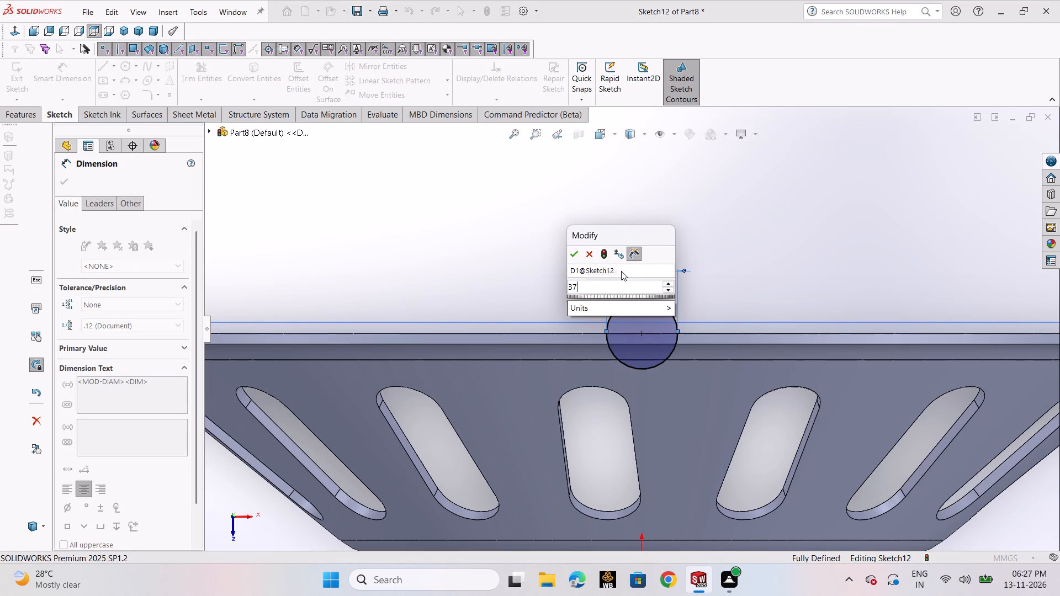
key(BackSpace)
key(BackSpace)
key(7)
key(Return)
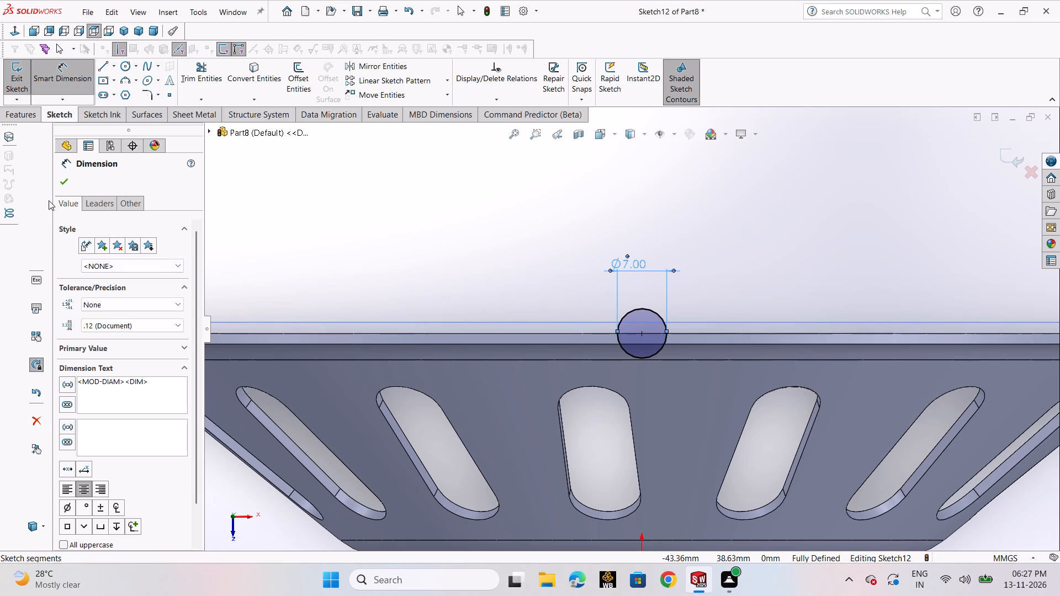
click(62, 187)
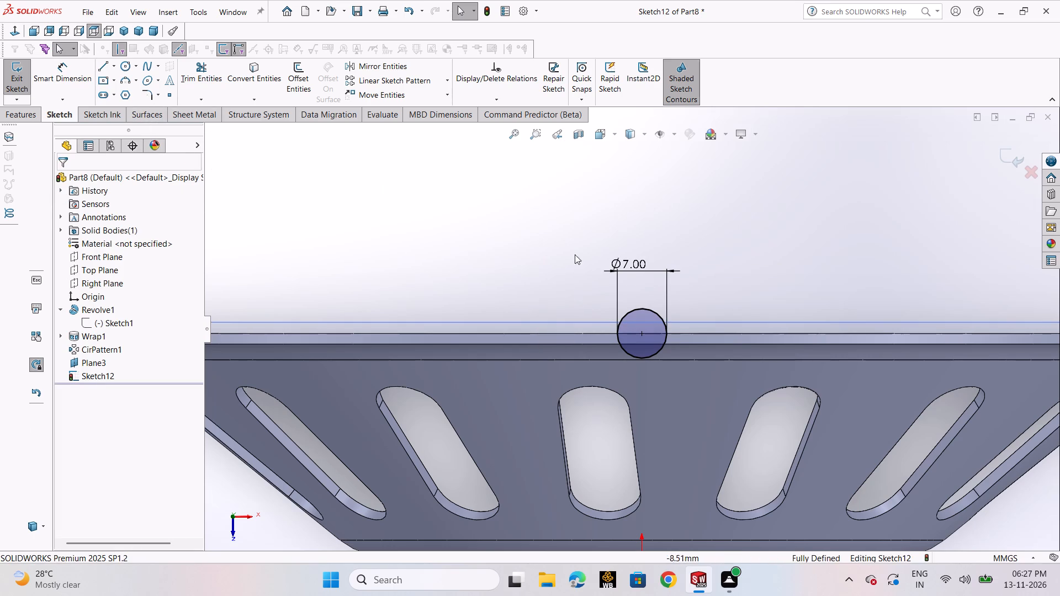
Draw a second circle concentric with the 7 mm circle and set its radius to 8 mm.
scroll(553, 272, down, 1)
scroll(555, 278, up, 2)
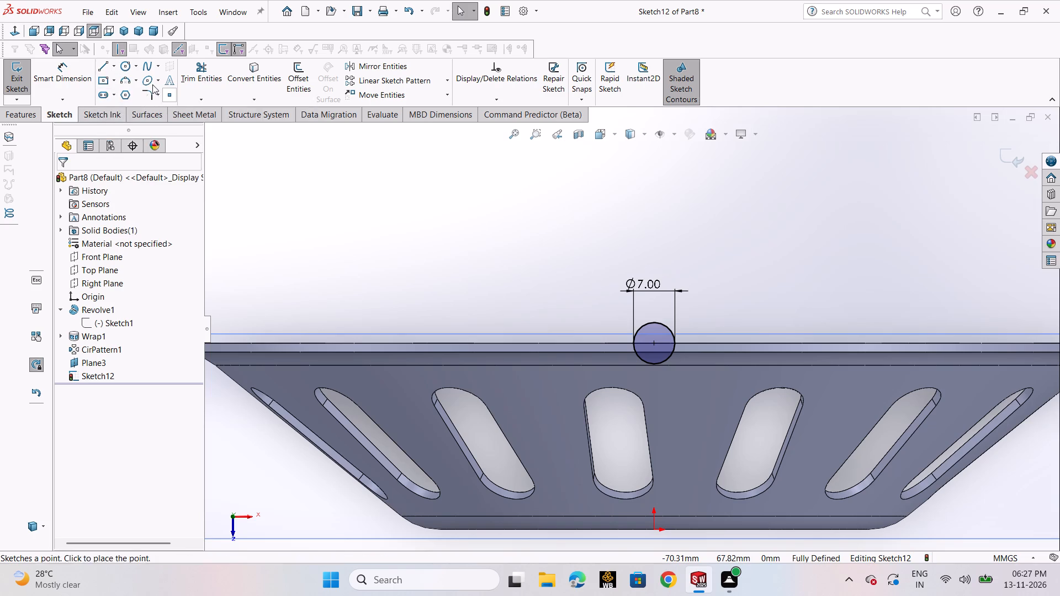
click(127, 67)
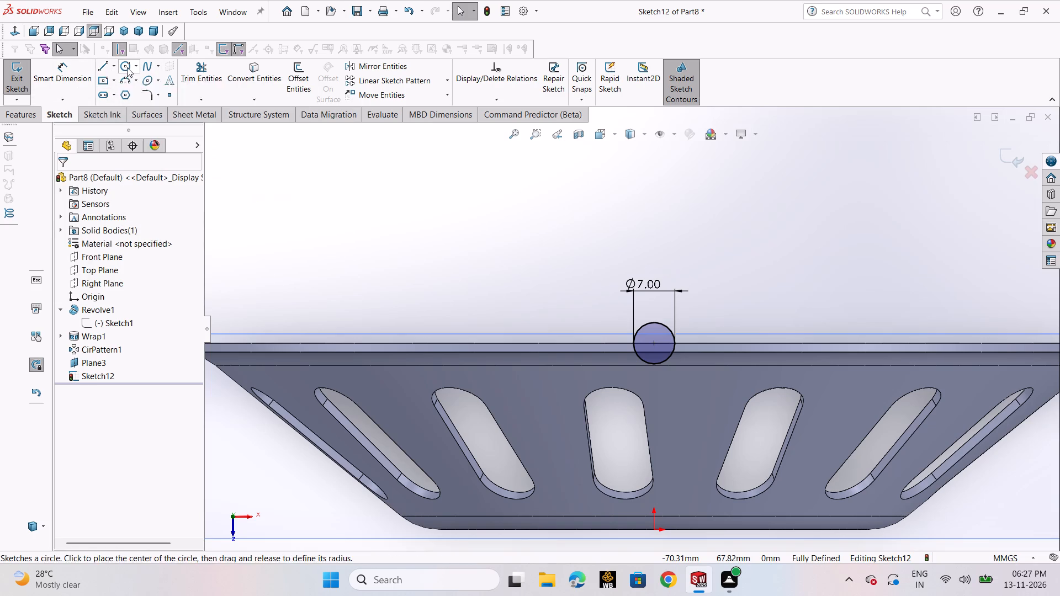
click(136, 79)
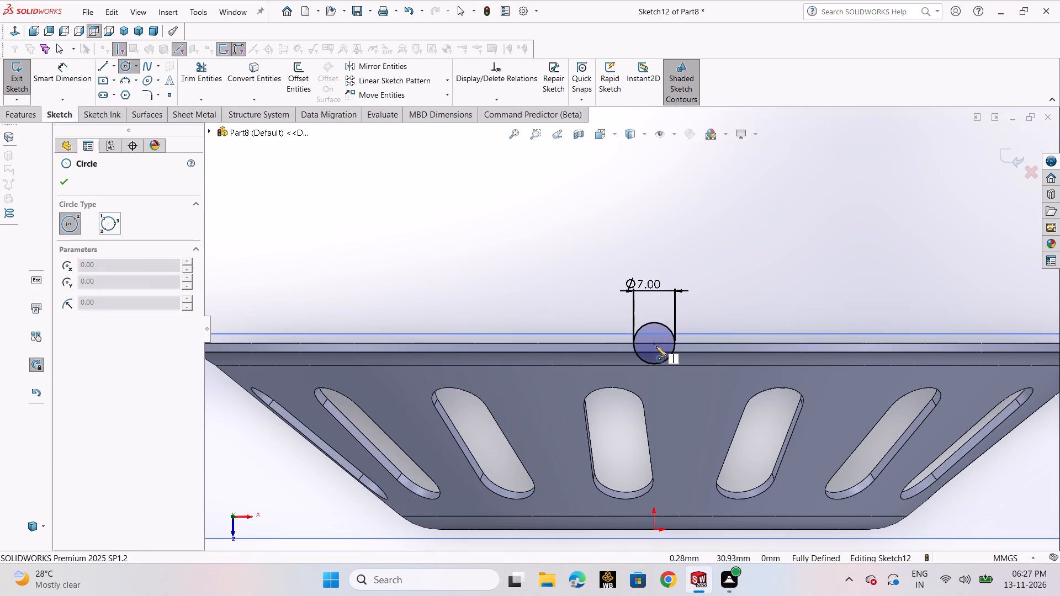
click(656, 346)
click(677, 263)
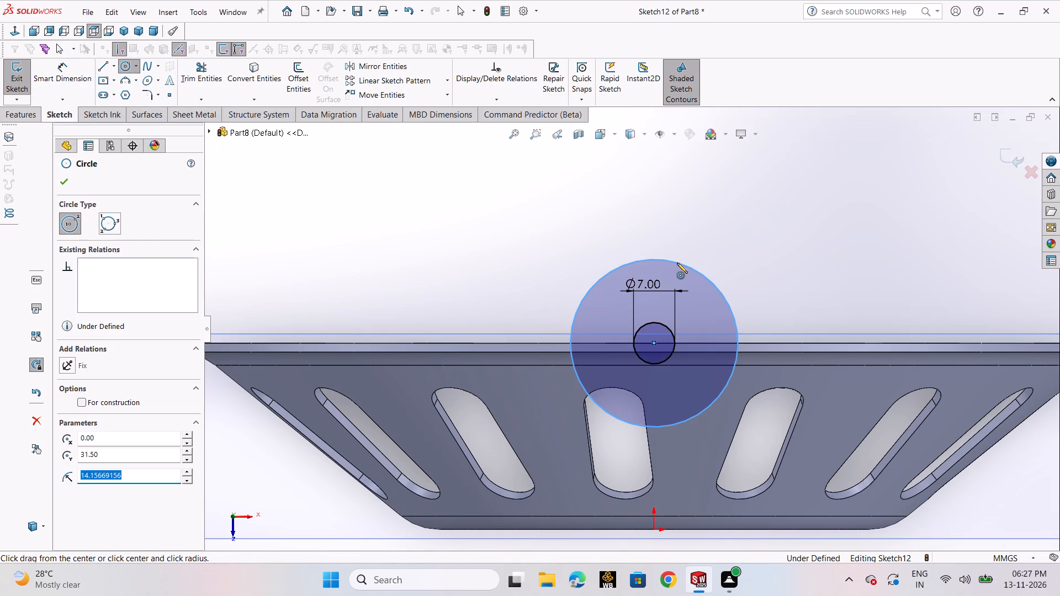
key(7)
text(1.5)
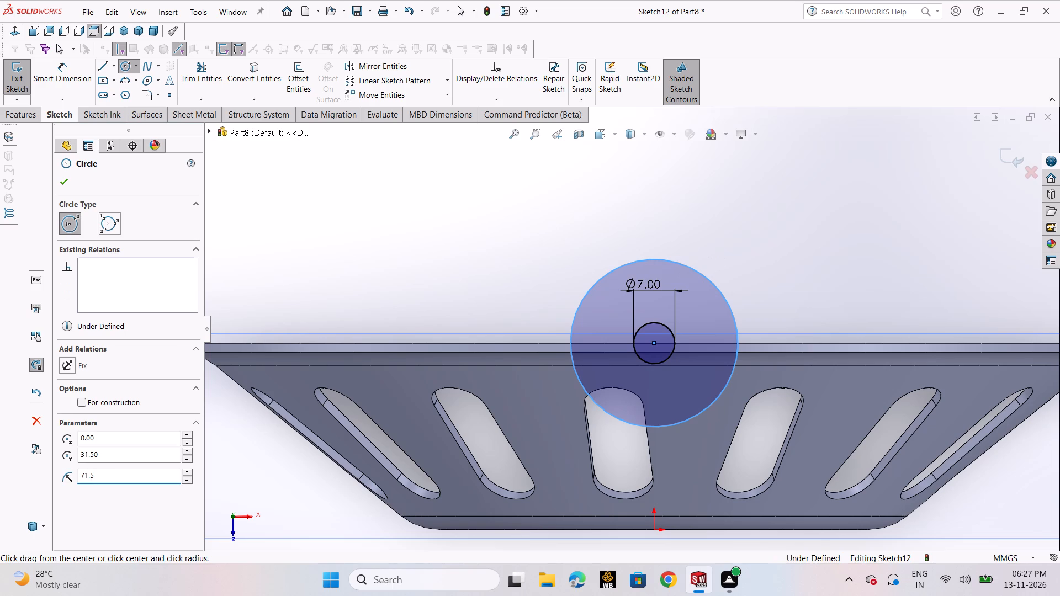
key(BackSpace)
key(BackSpace)
key(BackSpace)
key(BackSpace)
key(BackSpace)
key(BackSpace)
key(BackSpace)
key(8)
key(Return)
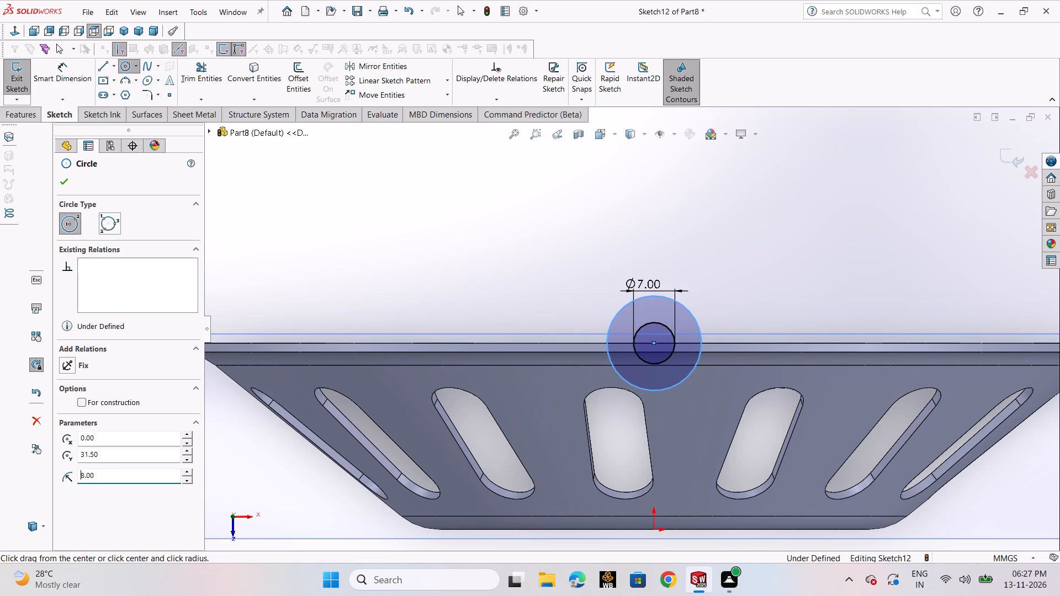
Dimension the second circle's diameter as 7-3, making it 4 mm.
click(64, 82)
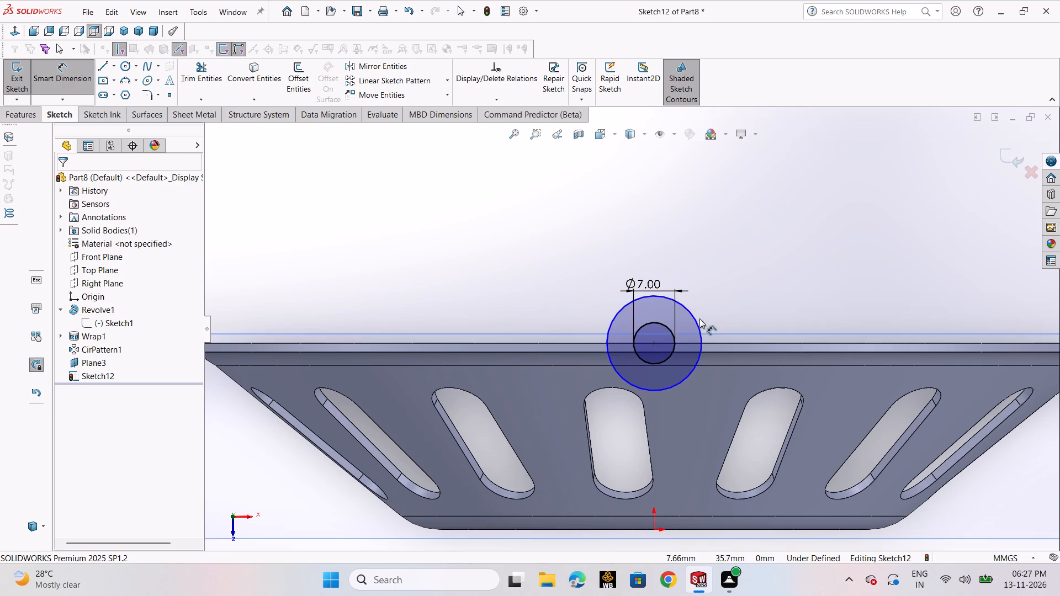
click(697, 324)
click(712, 279)
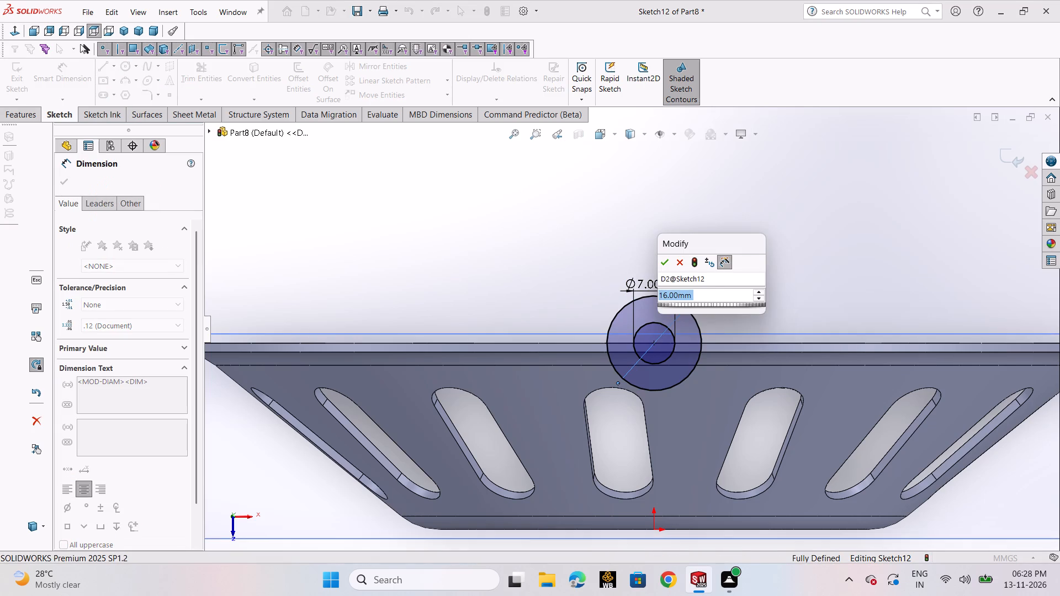
text(7-)
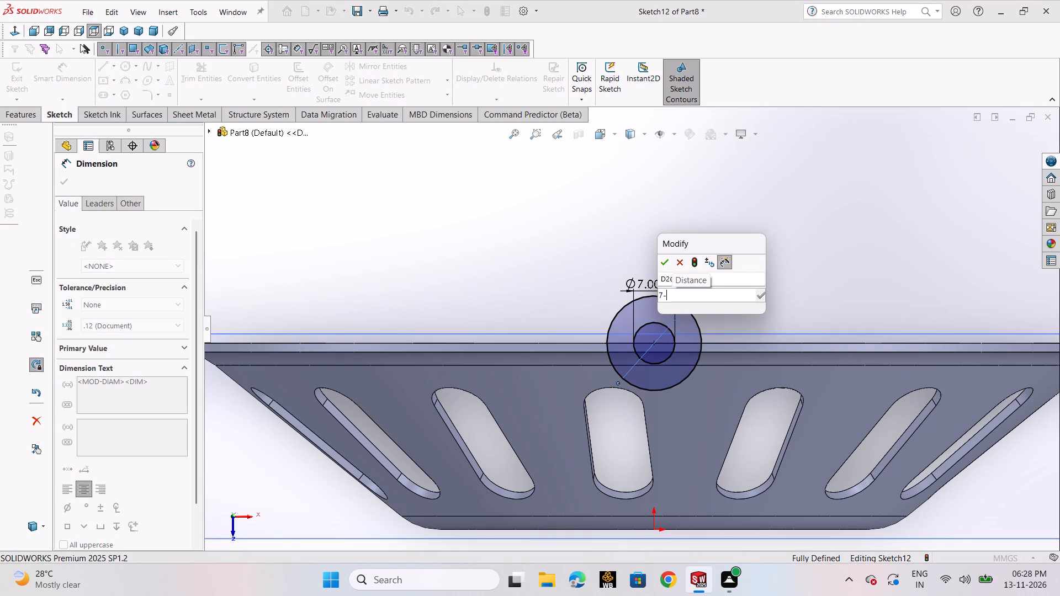
key(3)
key(Return)
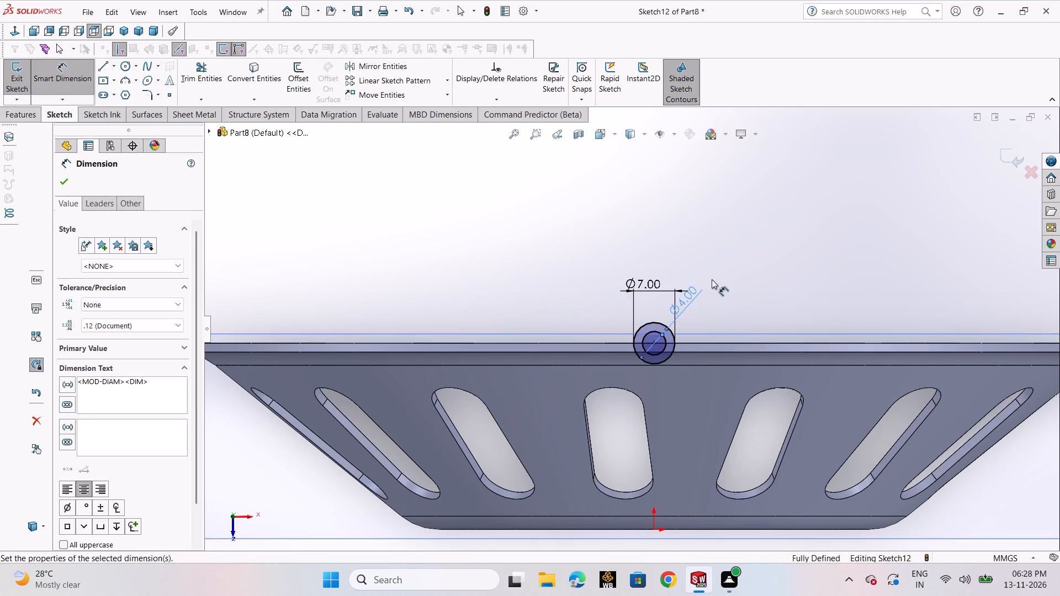
click(71, 185)
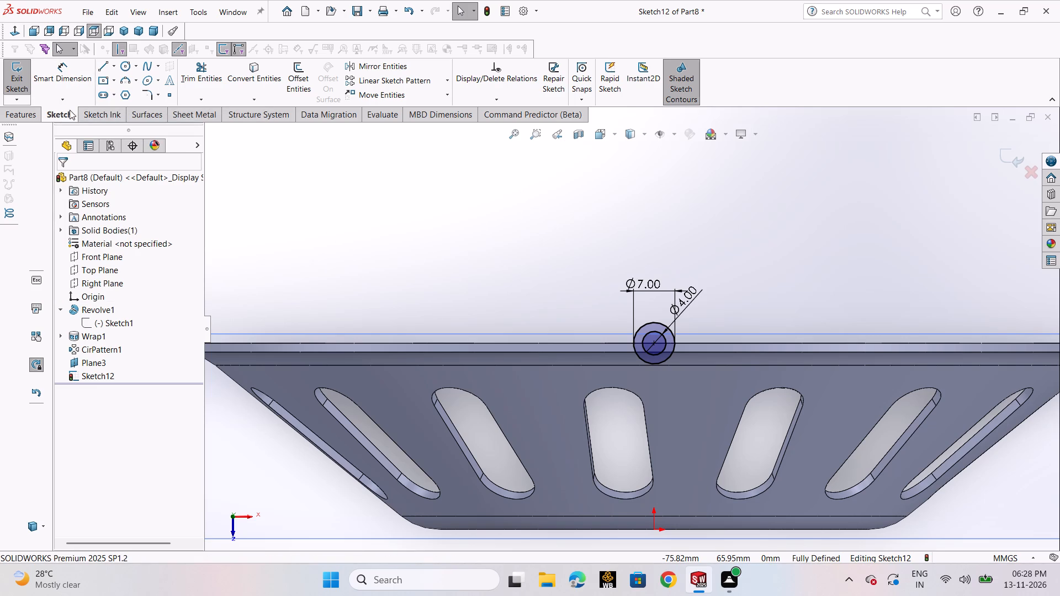
Draw a horizontal line across the full diameter of the 7 mm circle, through the shared centre.
click(111, 68)
click(114, 80)
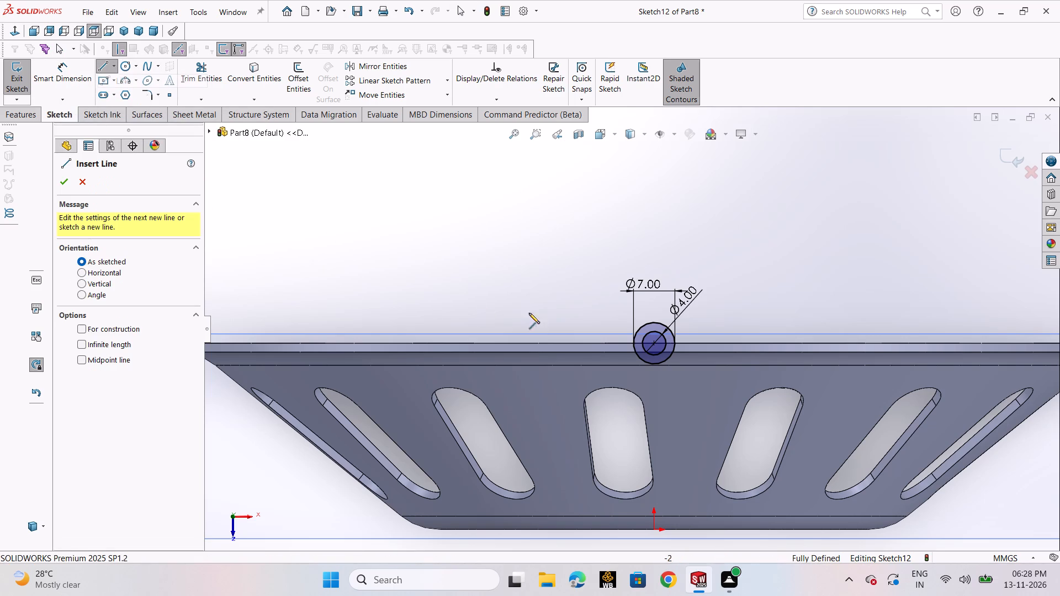
scroll(592, 347, down, 4)
click(659, 328)
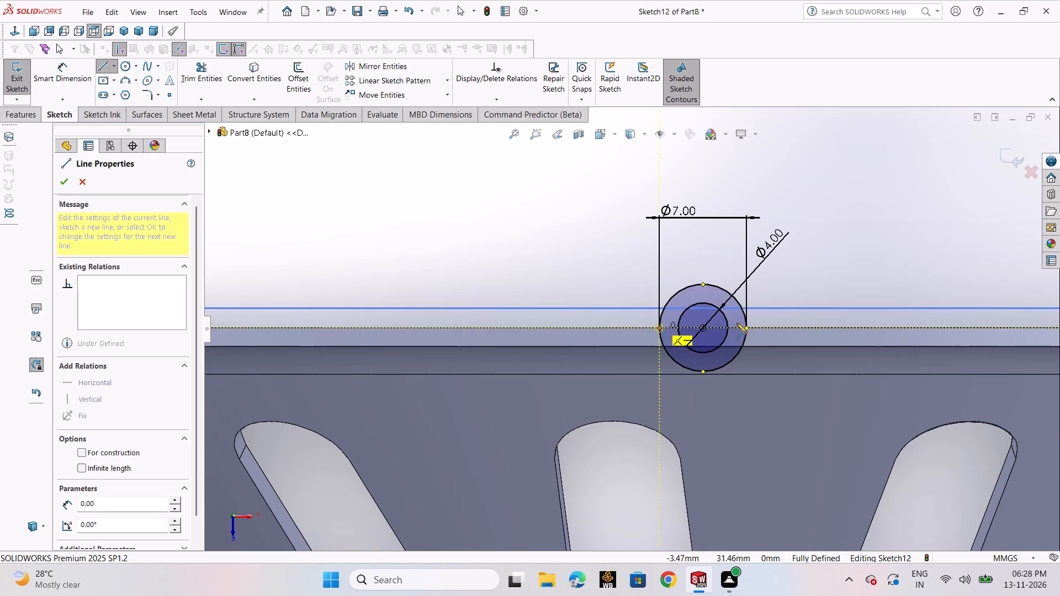
click(748, 327)
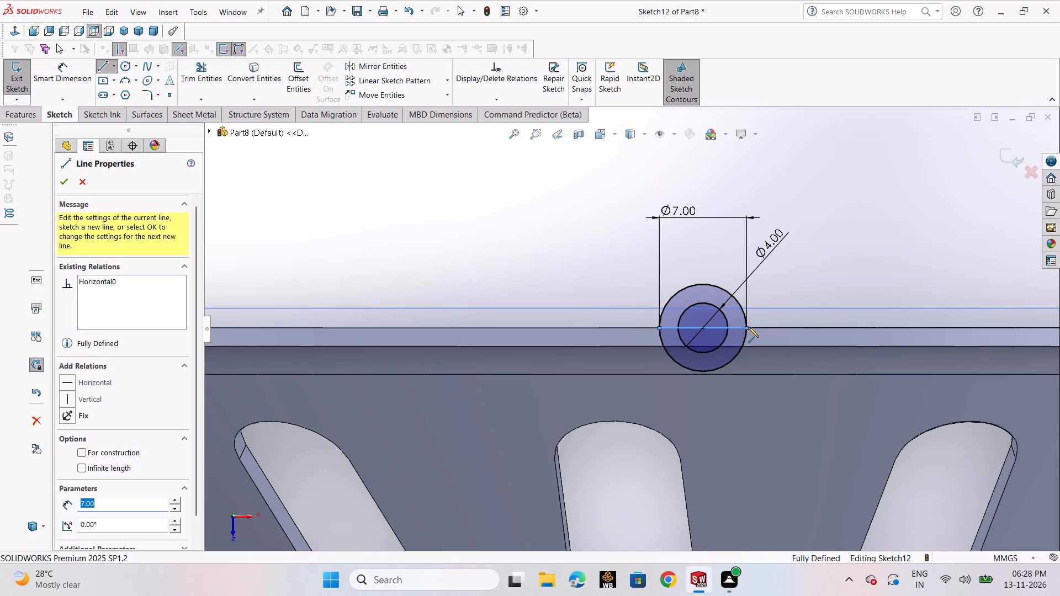
right_click(748, 327)
click(788, 331)
Trim away the halves of the 7 mm and 4 mm circles above the horizontal line and exit the sketch.
click(197, 77)
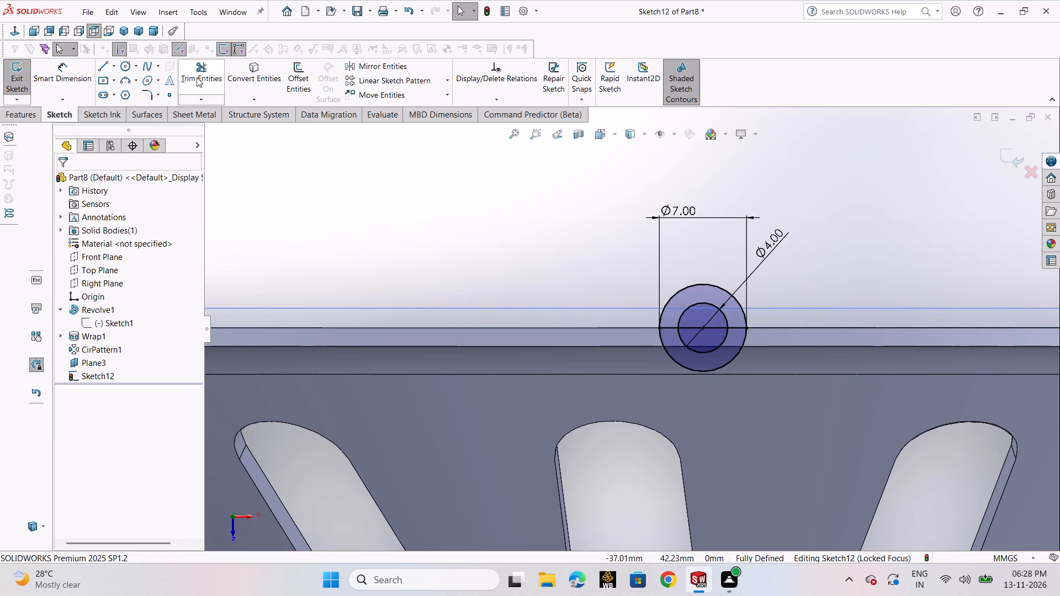
drag(587, 293, 709, 313)
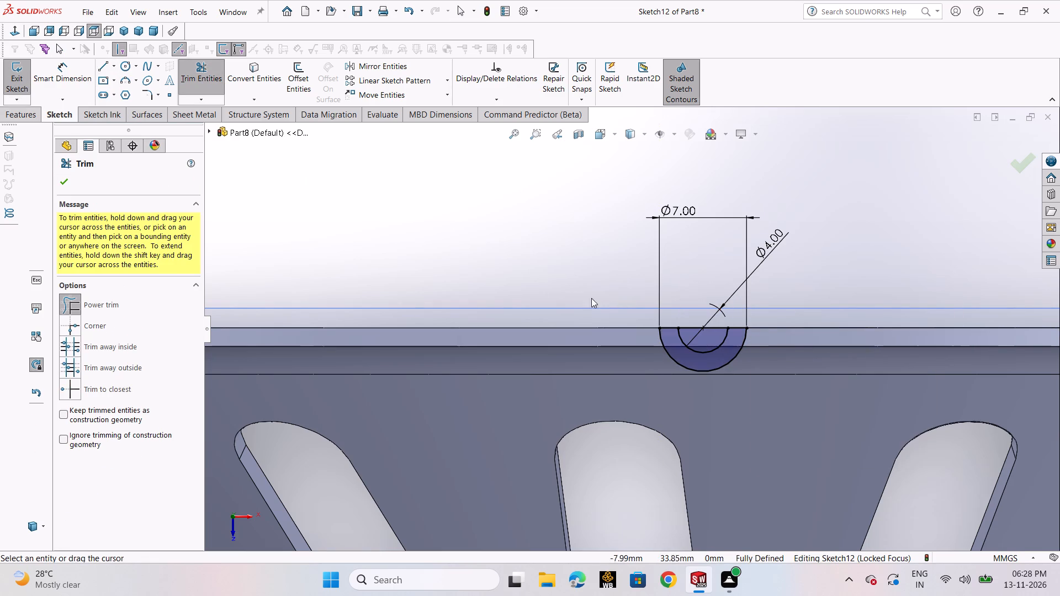
click(66, 182)
click(16, 88)
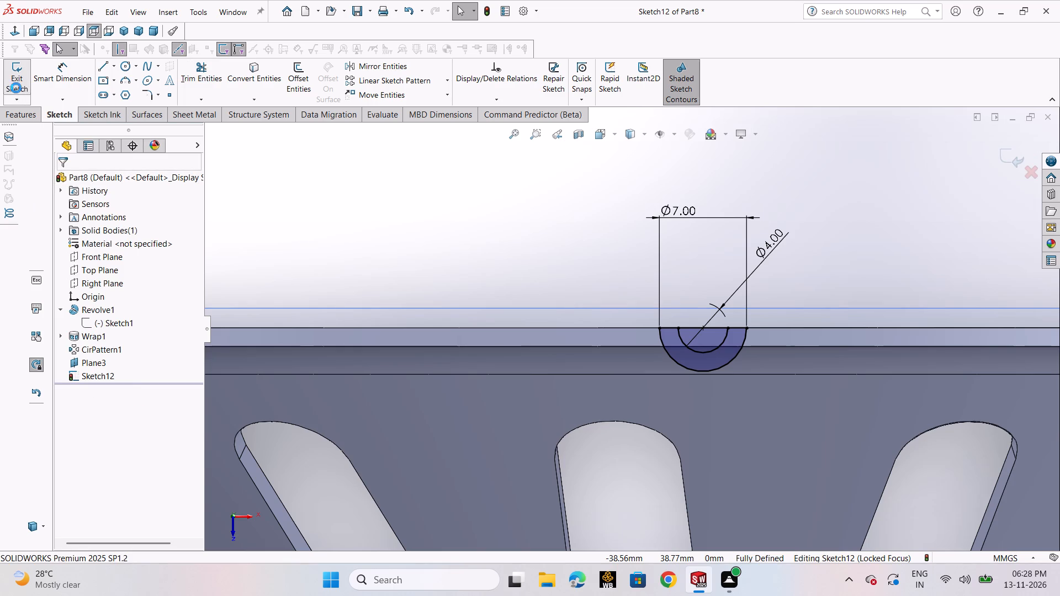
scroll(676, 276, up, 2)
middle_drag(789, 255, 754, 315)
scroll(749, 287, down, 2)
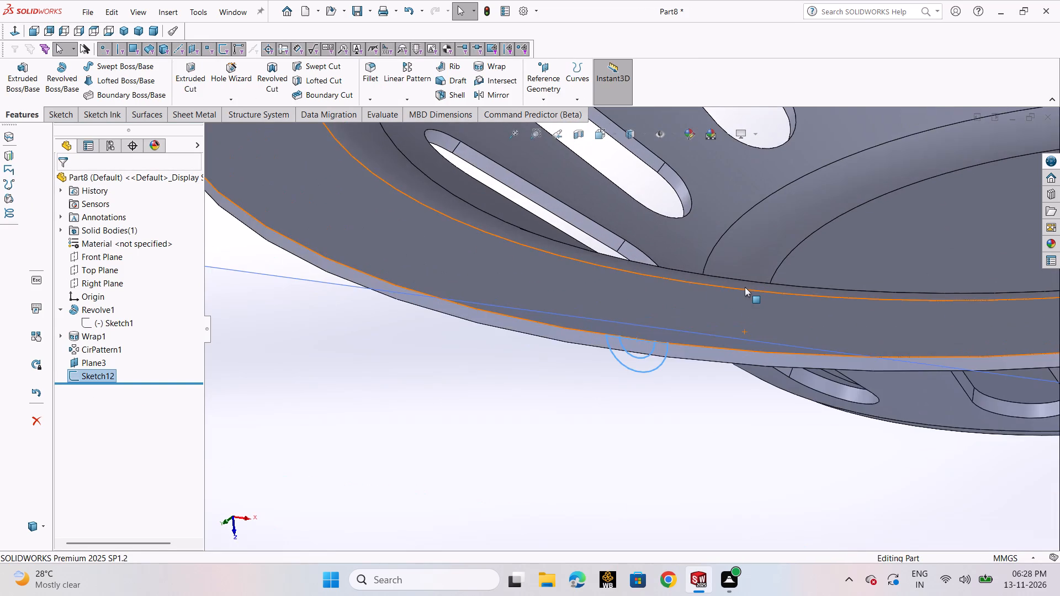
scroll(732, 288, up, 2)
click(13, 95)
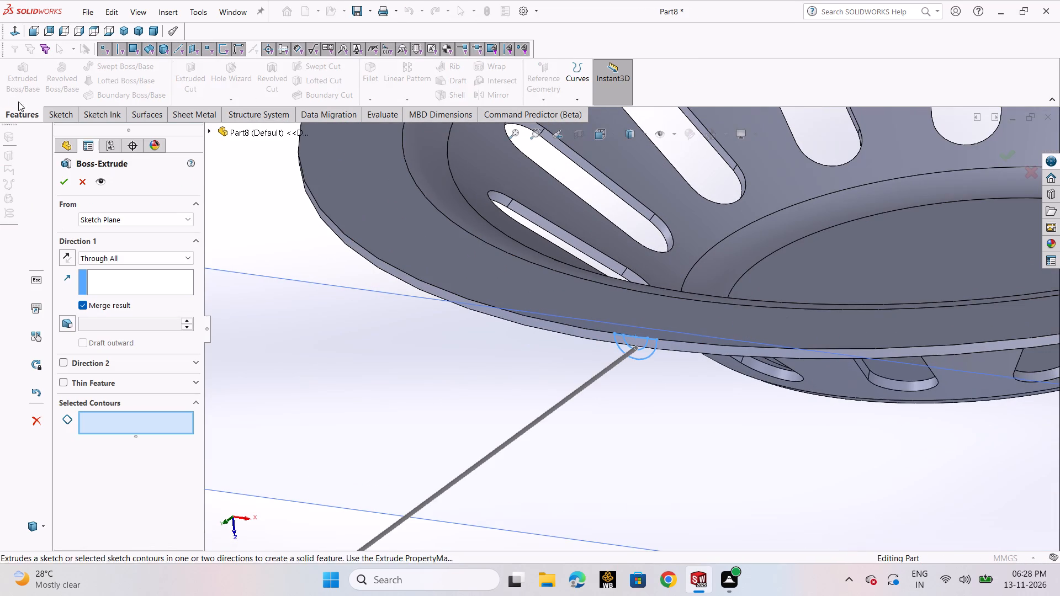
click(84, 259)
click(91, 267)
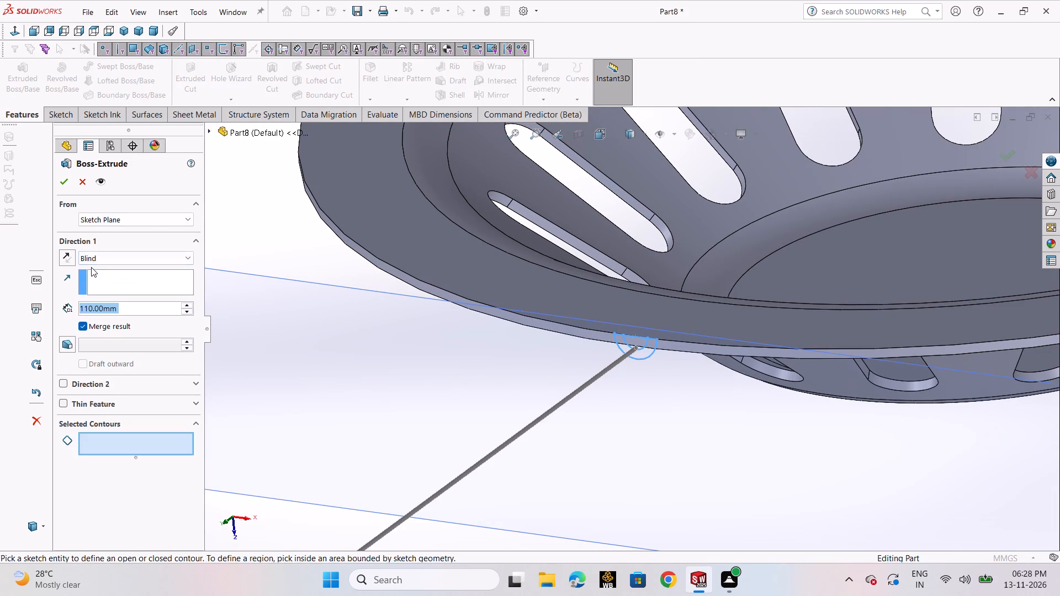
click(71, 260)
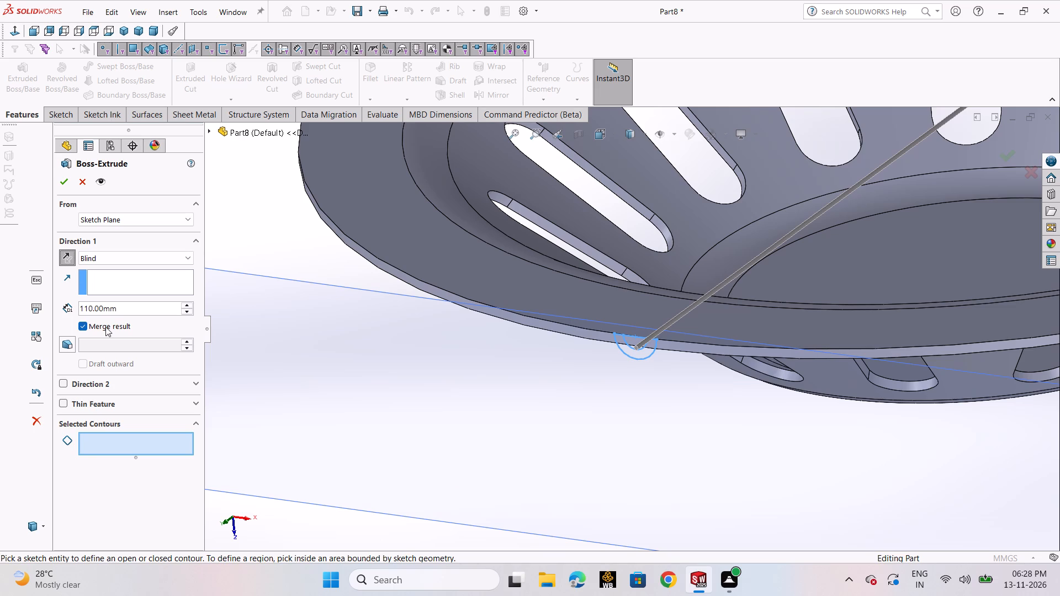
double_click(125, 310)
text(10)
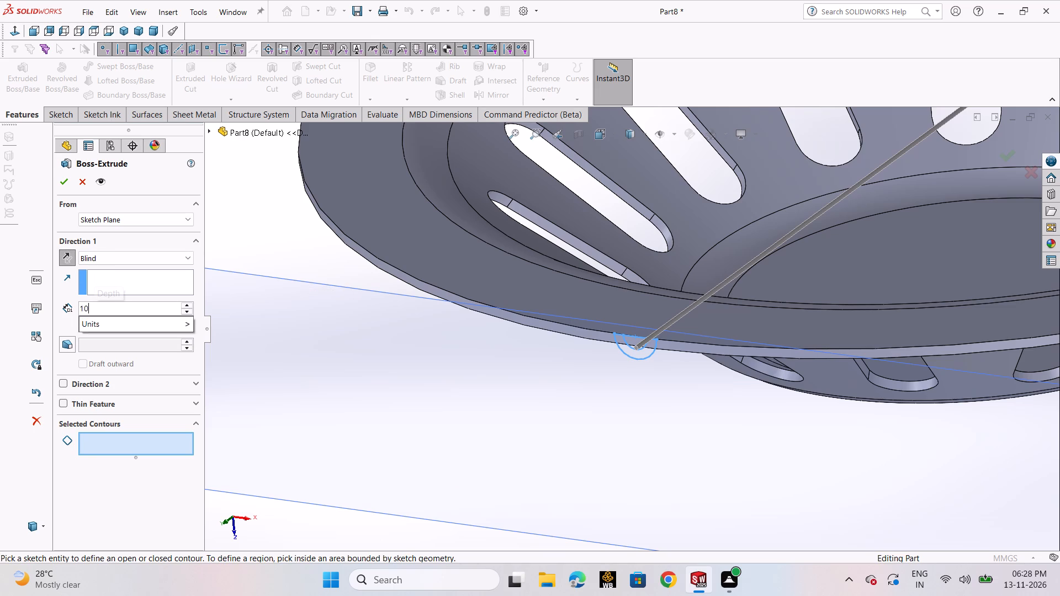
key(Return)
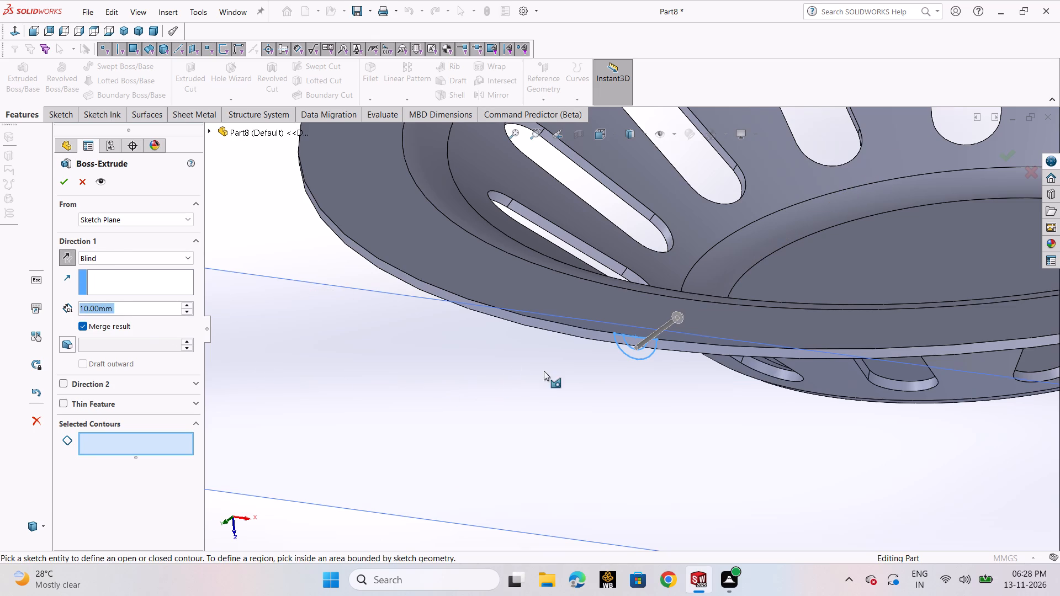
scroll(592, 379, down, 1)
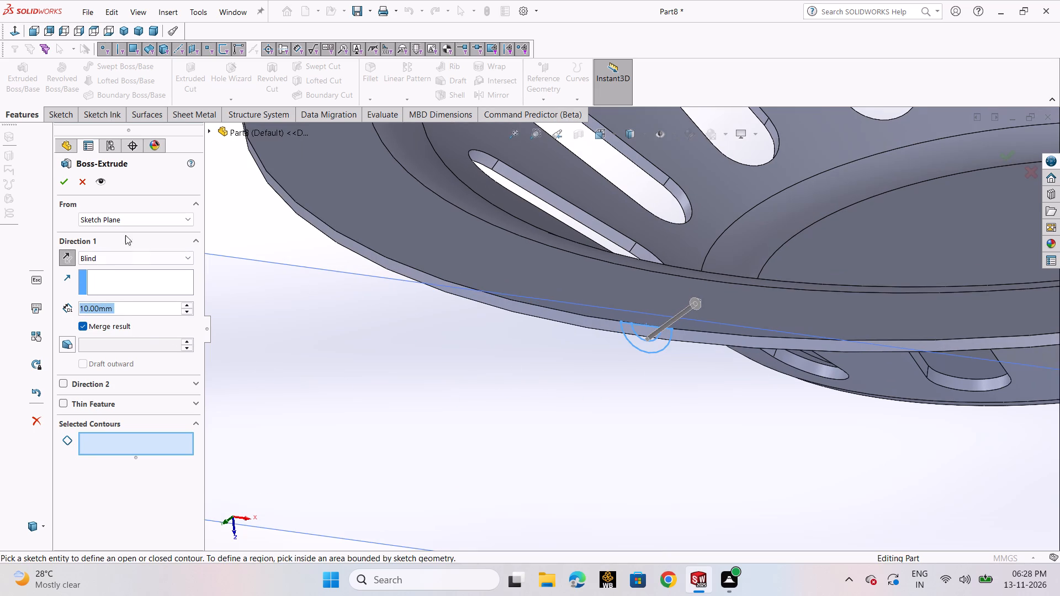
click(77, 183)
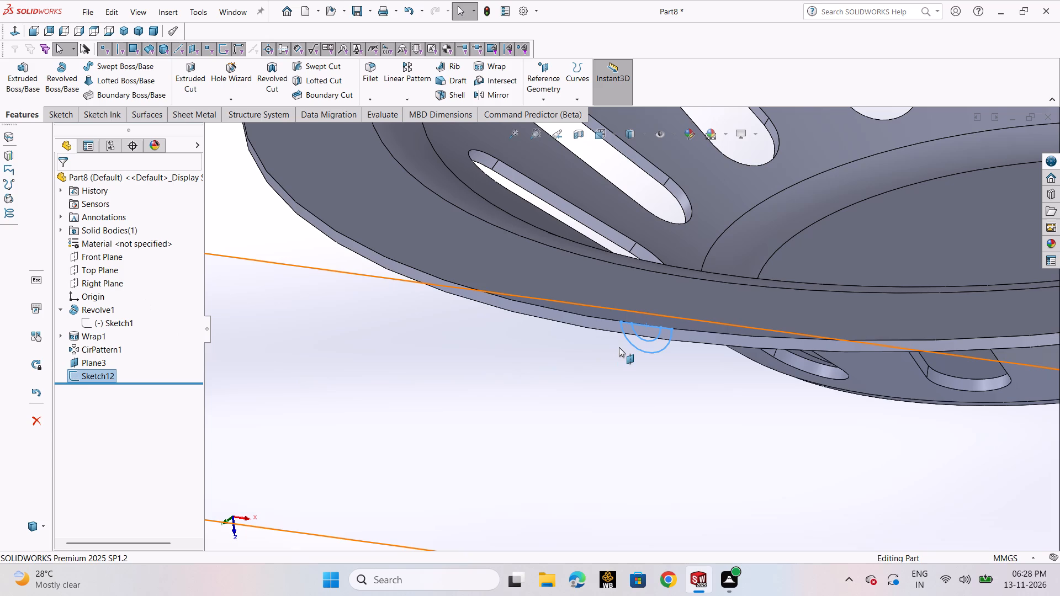
Reopen the semicircle sketch, trim the line segment inside the 4 mm arc to leave a closed half-ring, and exit the sketch.
double_click(629, 344)
scroll(642, 295, down, 4)
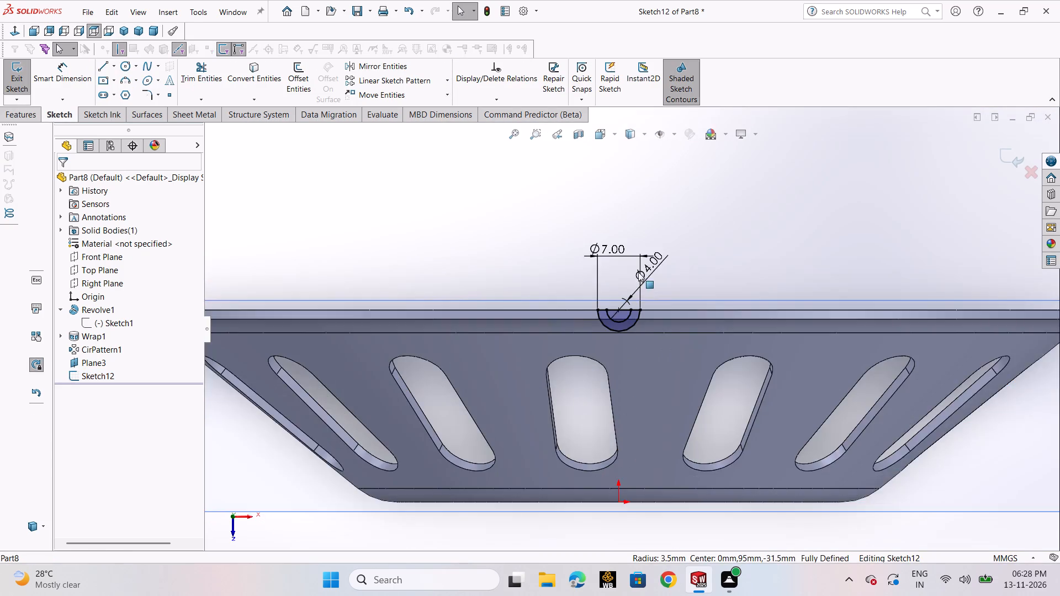
scroll(638, 272, down, 2)
scroll(628, 320, down, 4)
click(172, 67)
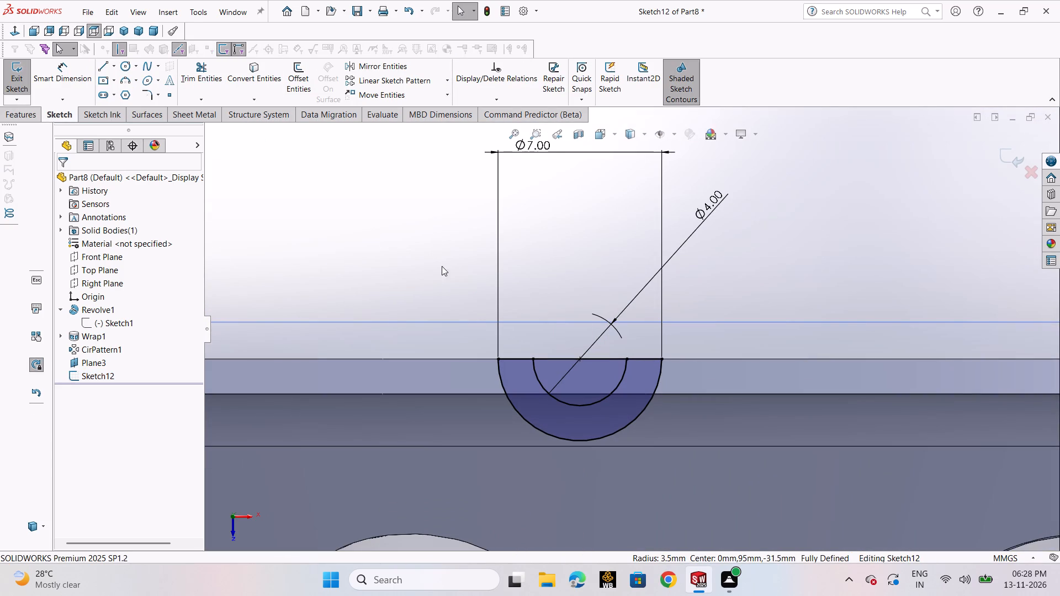
click(220, 81)
drag(556, 345, 558, 377)
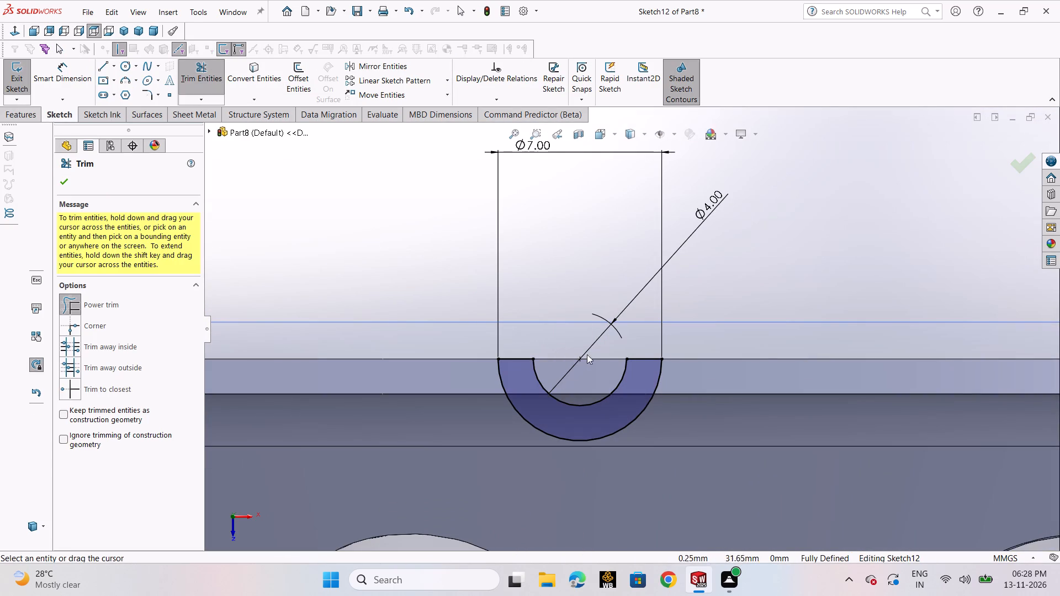
click(69, 182)
click(28, 89)
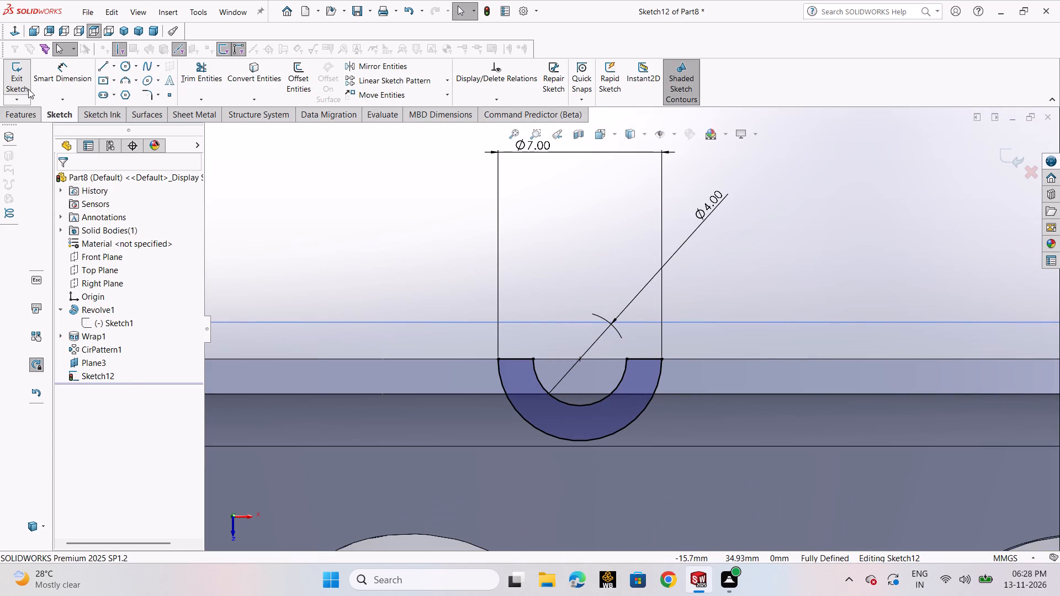
Set up a Boss-Extrude of the half-ring sketch, reversed toward the dish, with a blind depth of 10 mm.
click(23, 86)
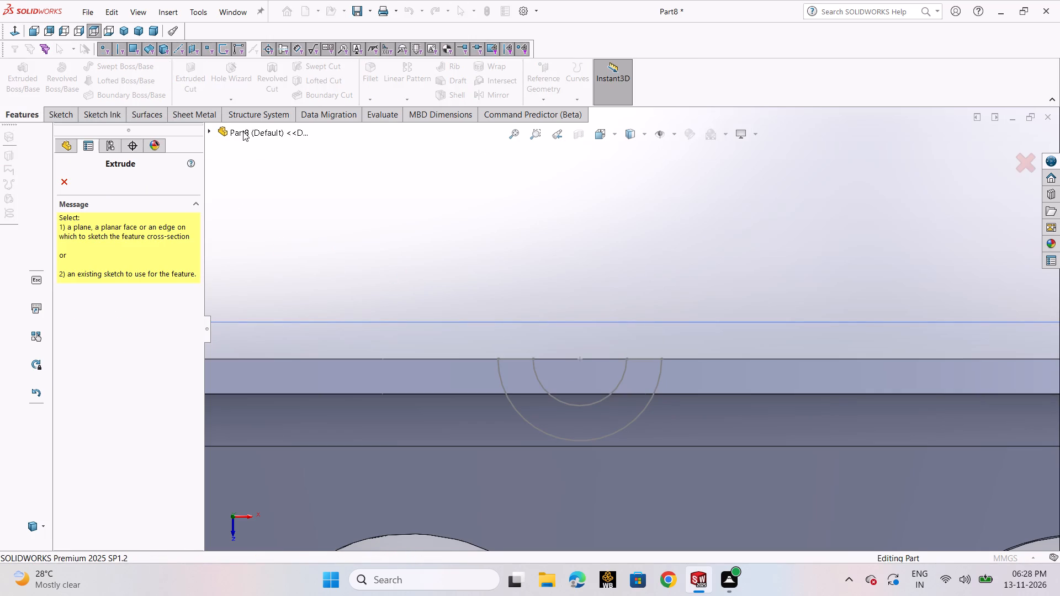
click(209, 131)
click(253, 316)
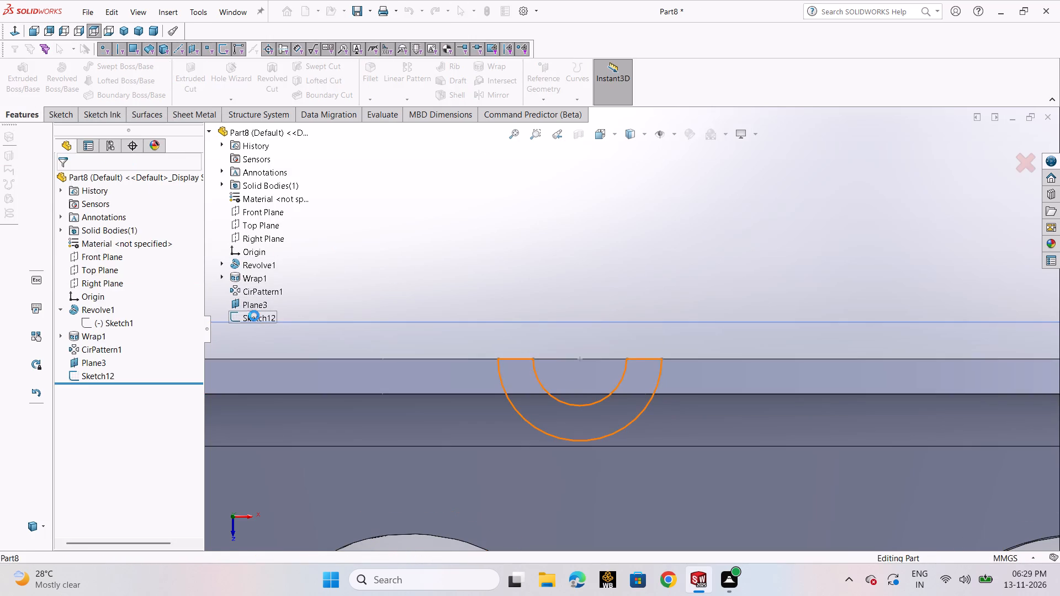
middle_drag(626, 293, 568, 336)
click(134, 262)
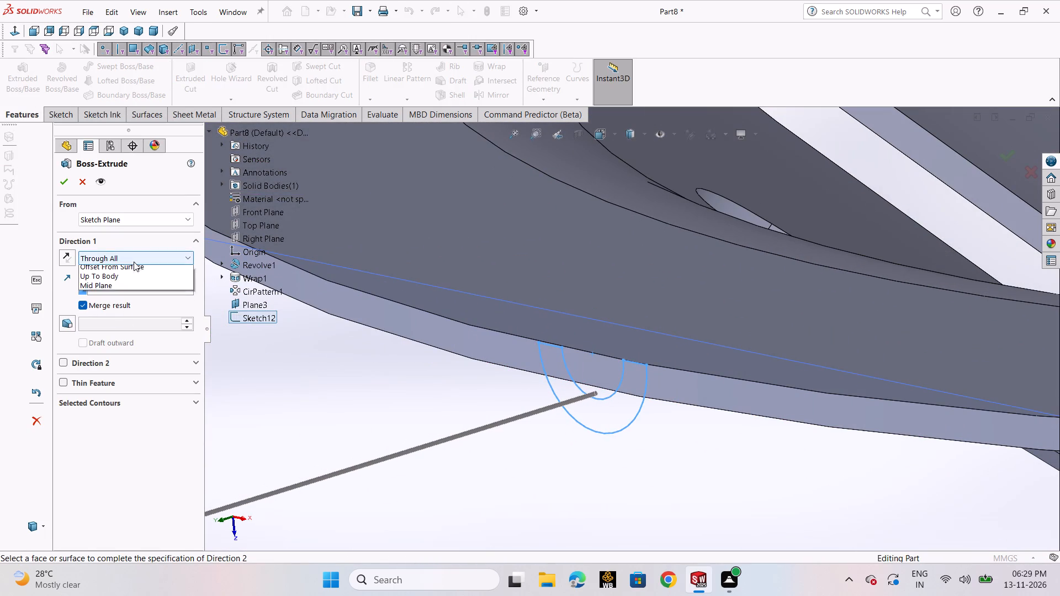
click(123, 267)
click(69, 263)
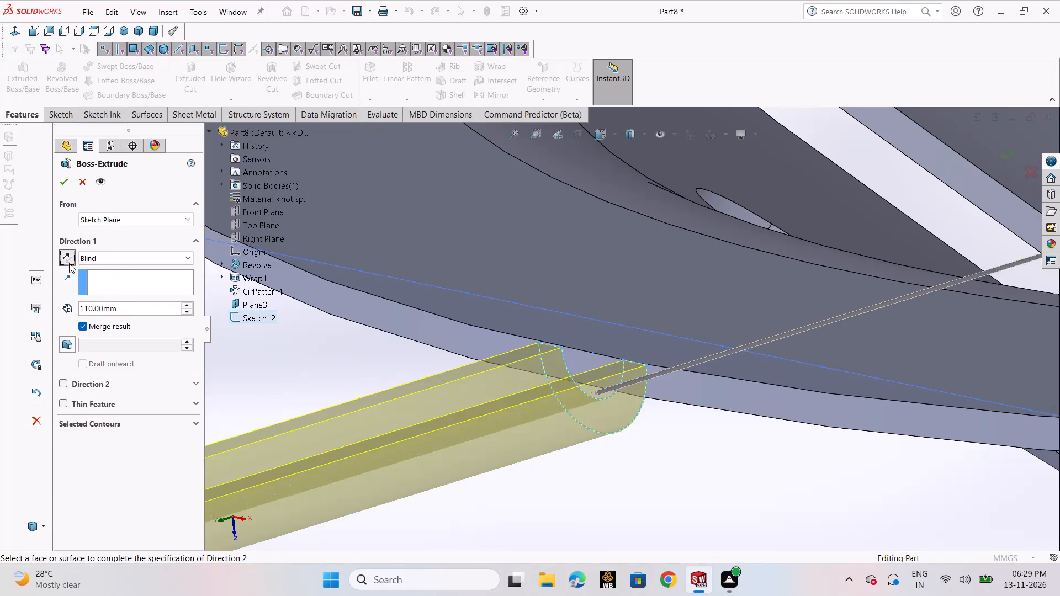
double_click(151, 311)
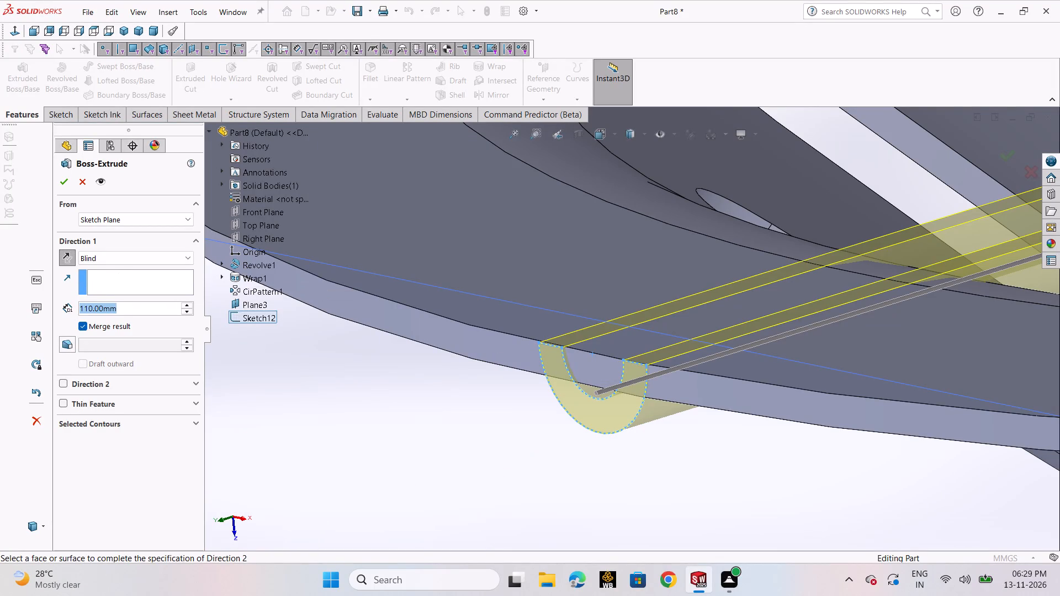
text(10.)
key(Return)
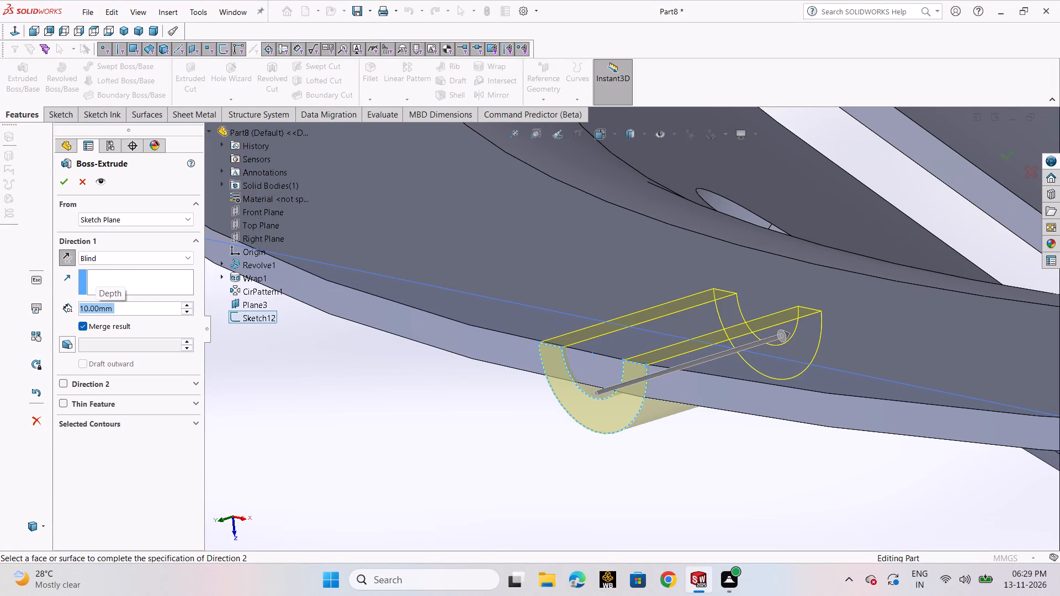
scroll(667, 430, down, 1)
scroll(677, 423, up, 3)
middle_drag(734, 428, 730, 402)
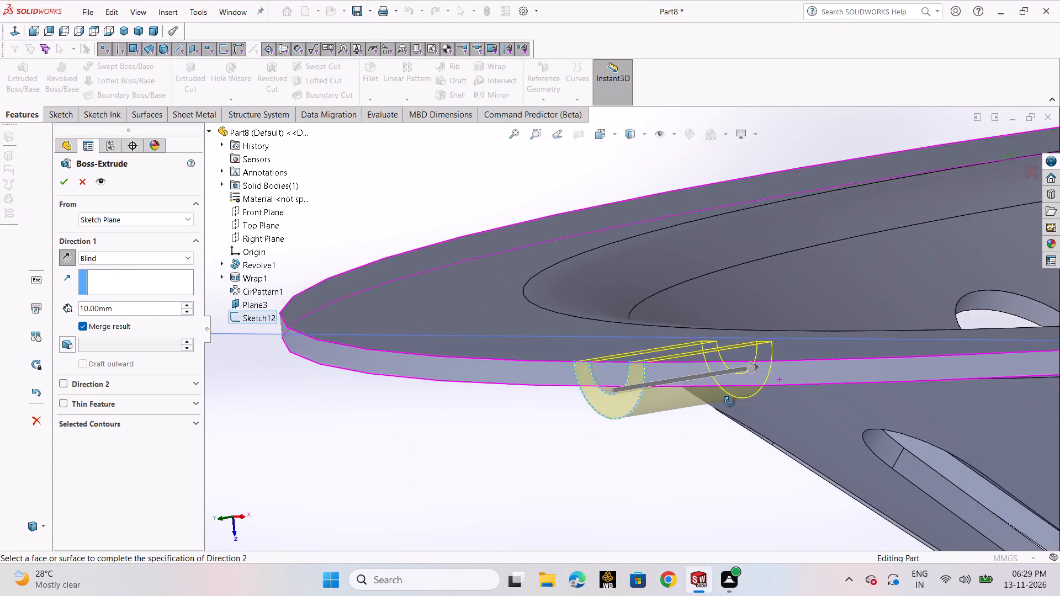
middle_drag(730, 402, 723, 386)
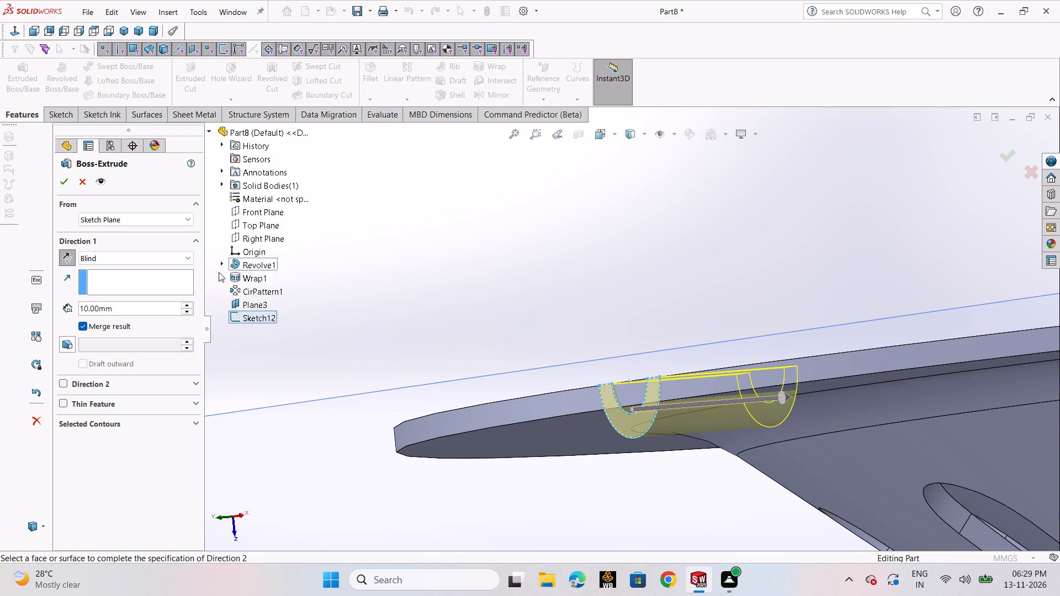
Raise the extrusion depth to 20 mm, then switch it to Up To Surface, ending on the dish's sloped slotted outer wall.
click(183, 304)
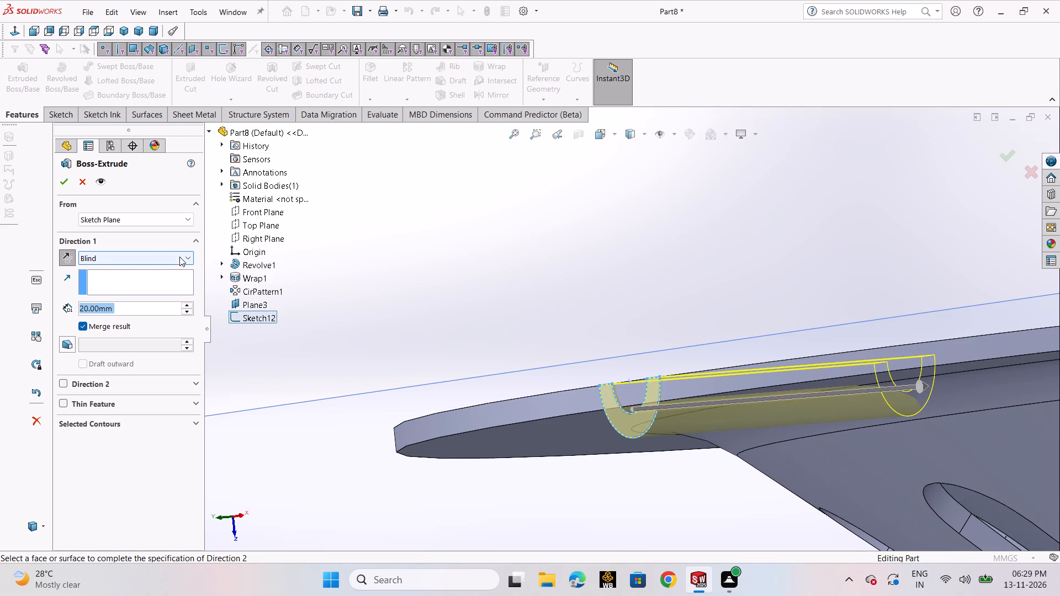
click(179, 257)
click(174, 303)
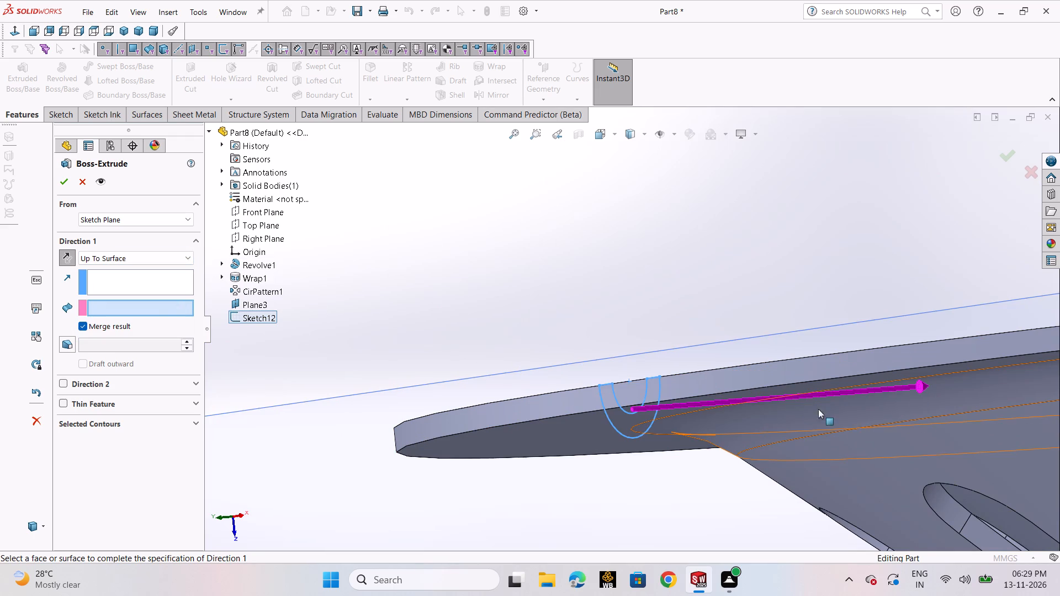
scroll(877, 420, up, 1)
click(903, 417)
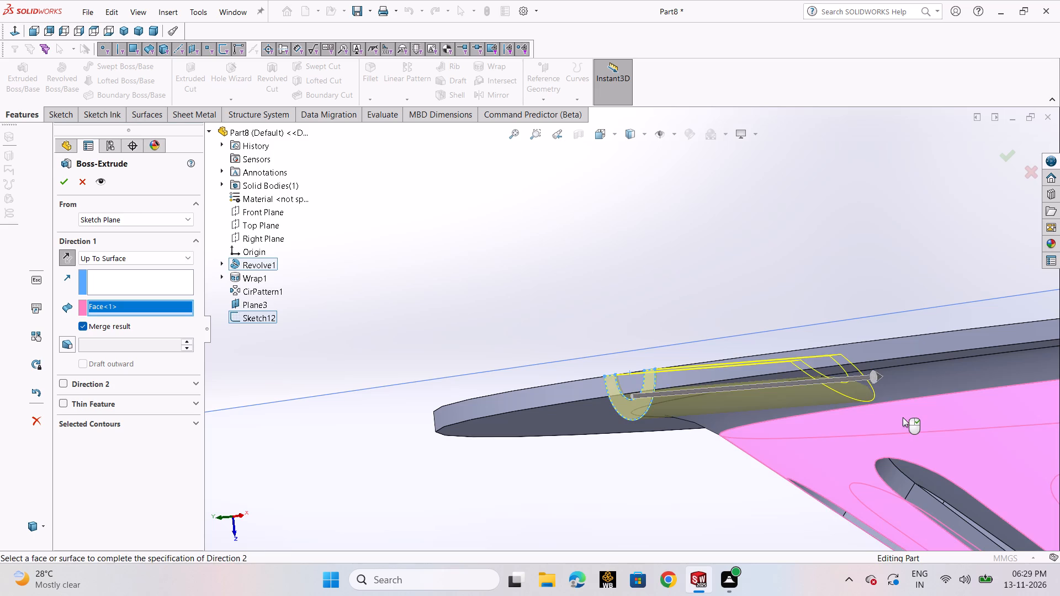
click(62, 182)
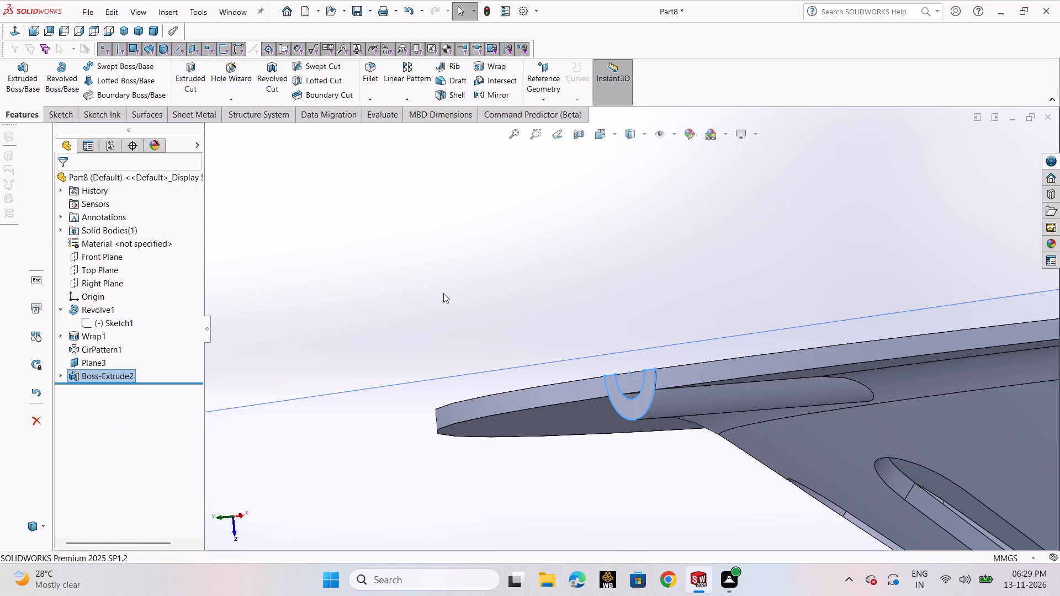
Examine the half-ring boss from above and below where it meets the dish's rim and outer wall.
scroll(718, 313, up, 5)
middle_drag(721, 308, 731, 300)
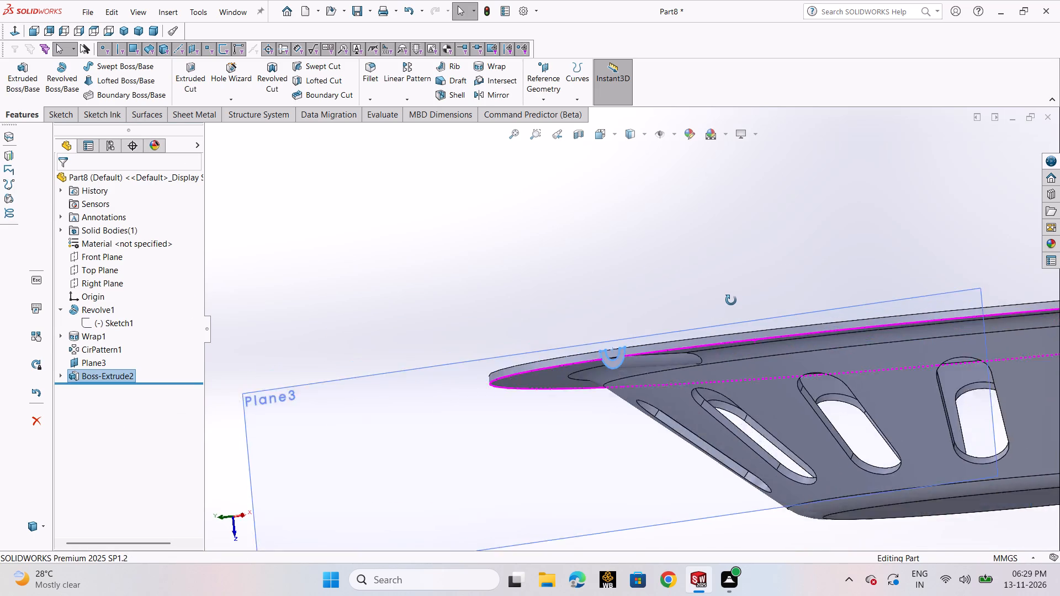
middle_drag(731, 300, 718, 348)
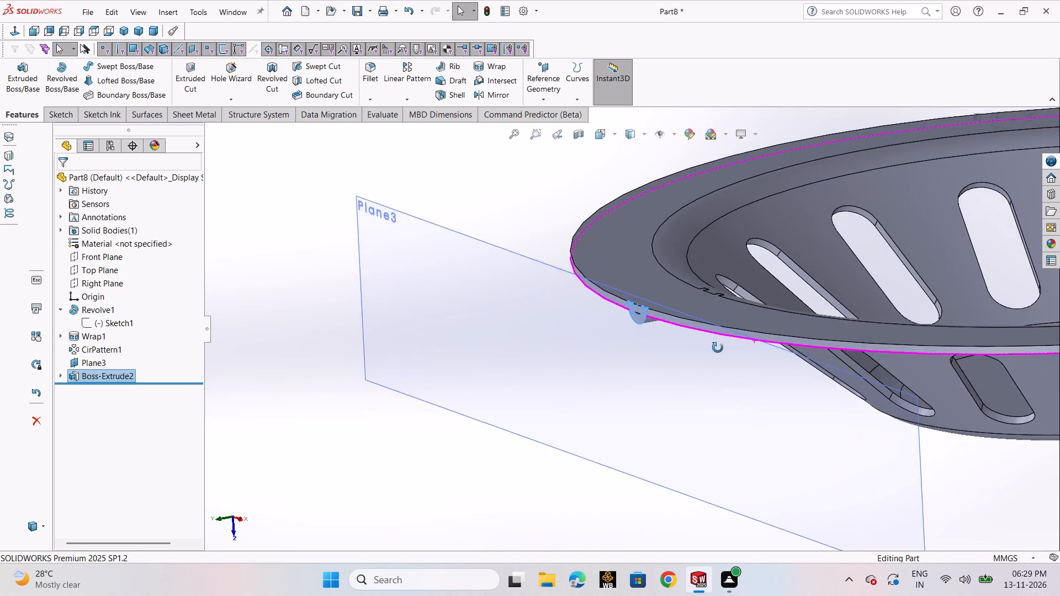
middle_drag(718, 348, 749, 333)
click(510, 375)
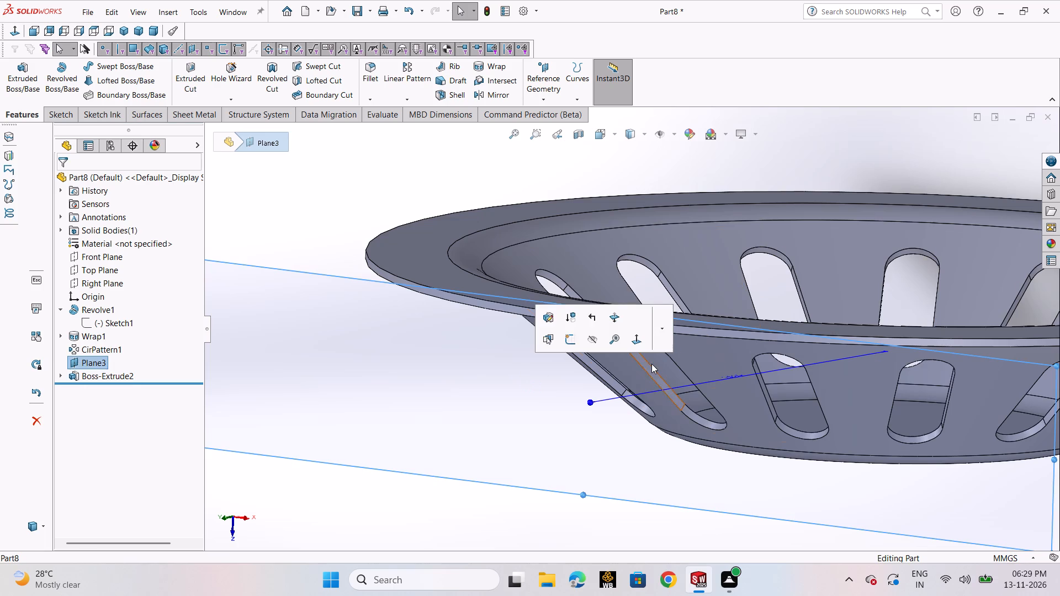
click(448, 369)
click(367, 354)
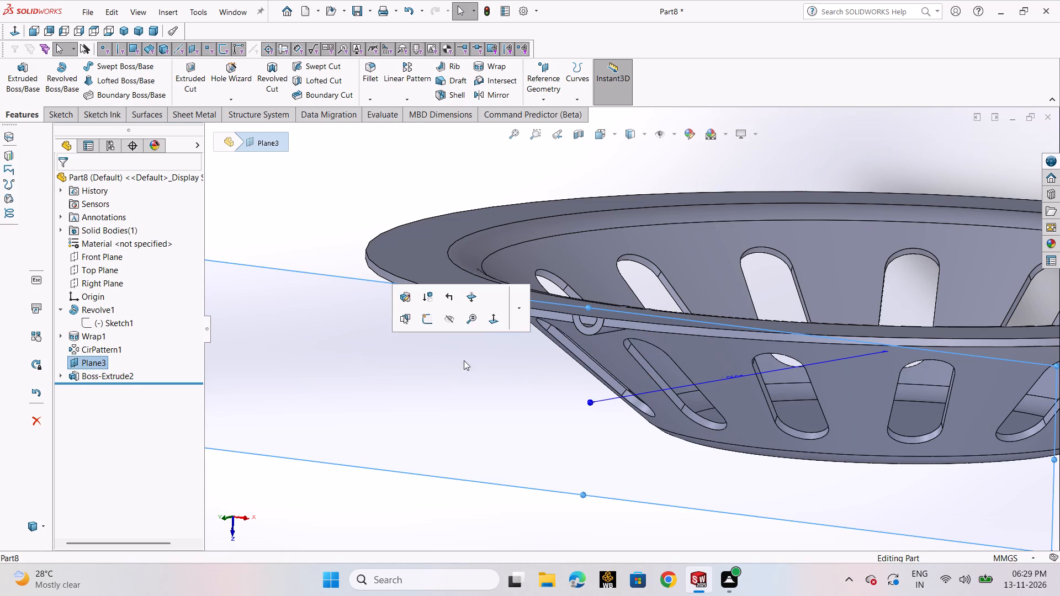
click(260, 219)
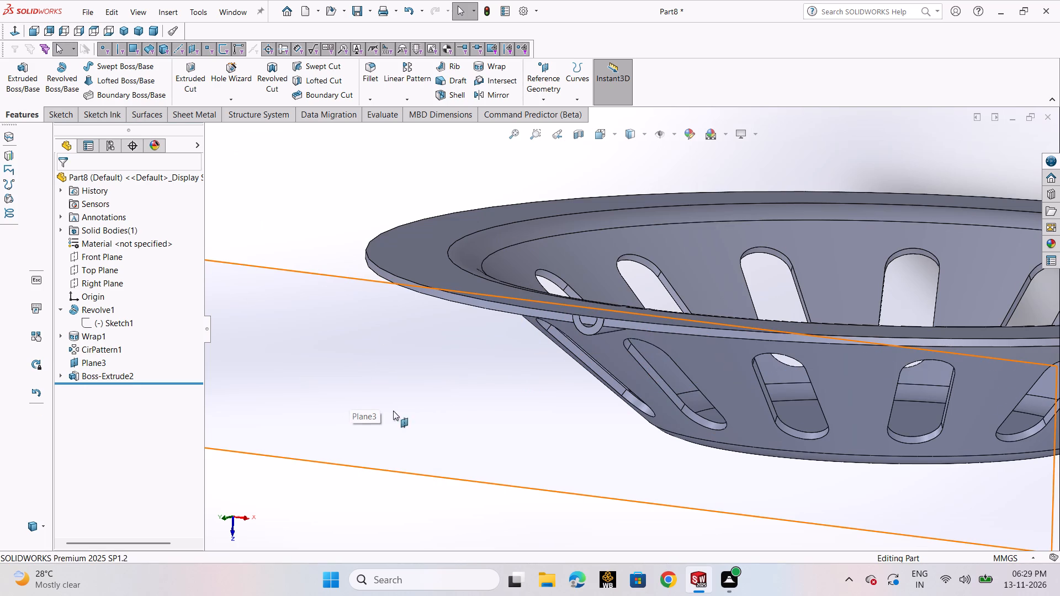
middle_drag(474, 378, 433, 328)
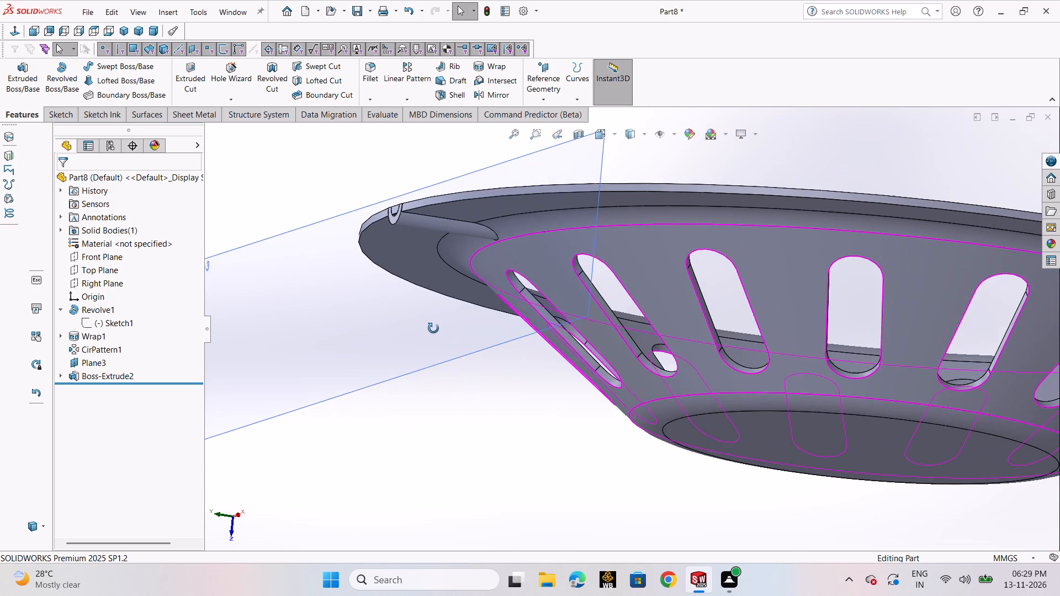
middle_drag(433, 328, 431, 330)
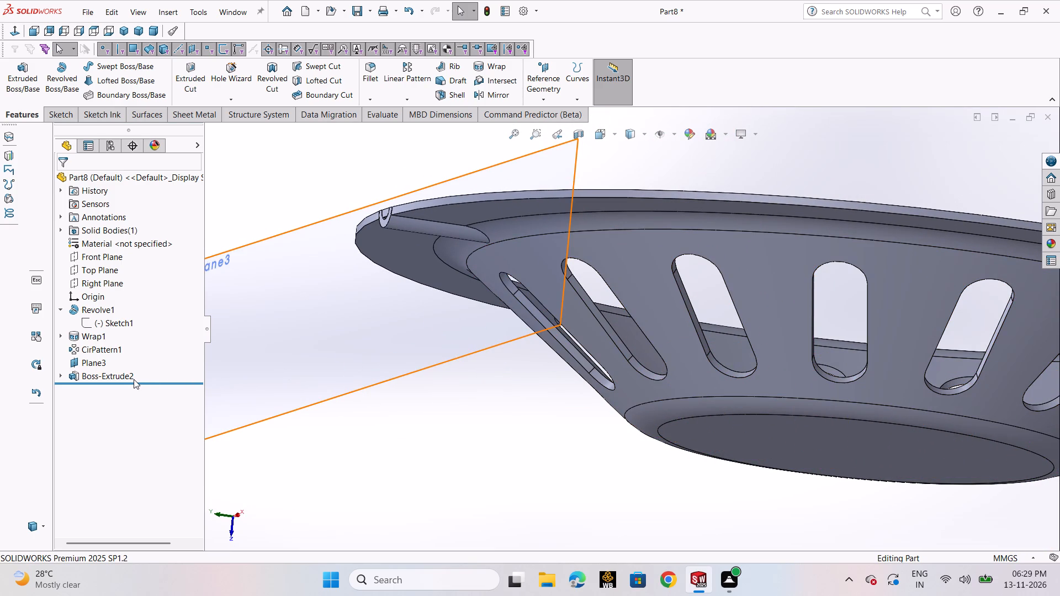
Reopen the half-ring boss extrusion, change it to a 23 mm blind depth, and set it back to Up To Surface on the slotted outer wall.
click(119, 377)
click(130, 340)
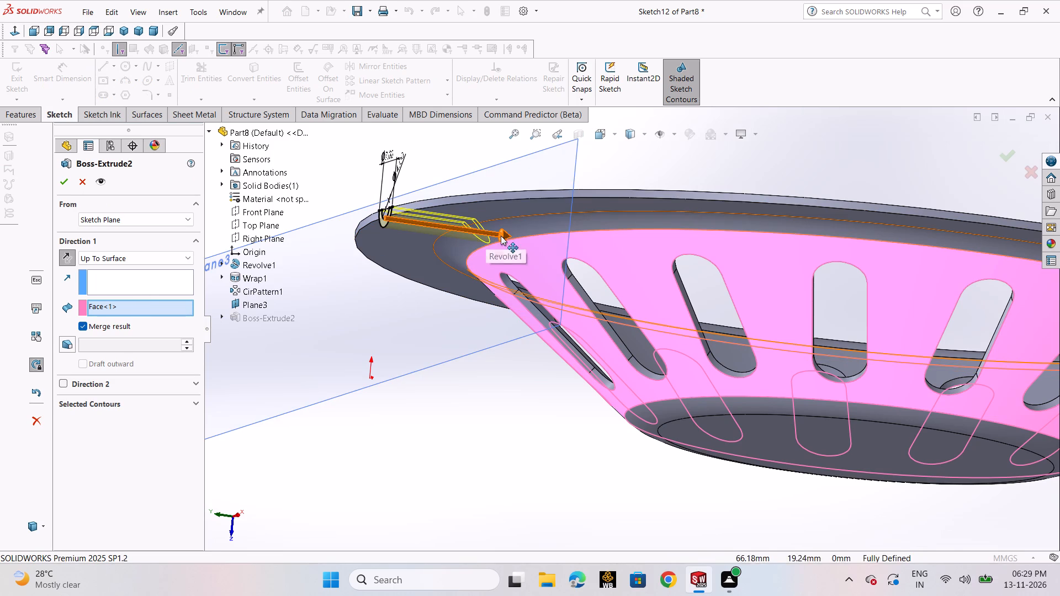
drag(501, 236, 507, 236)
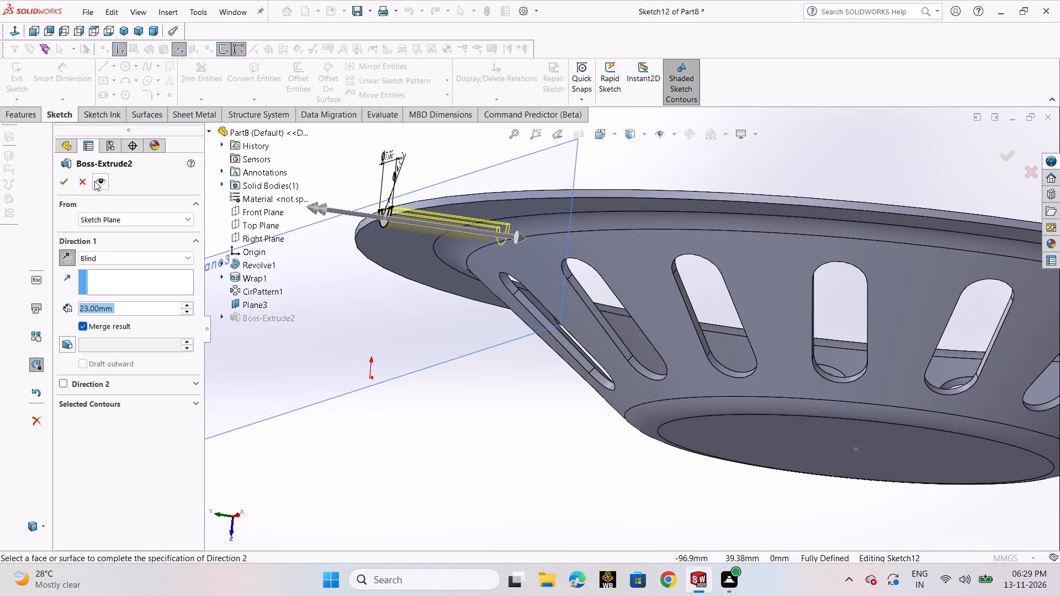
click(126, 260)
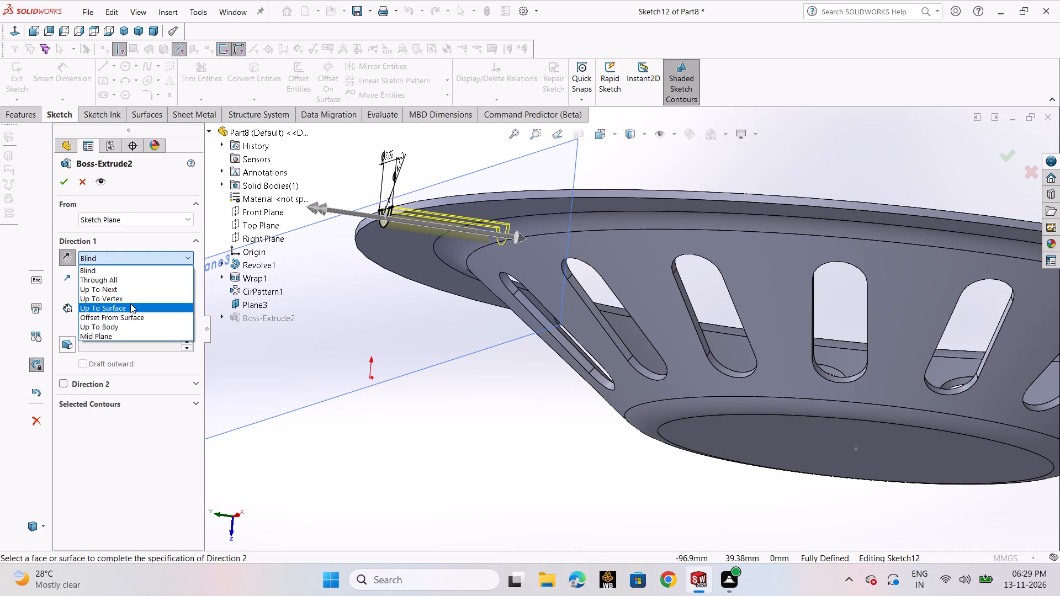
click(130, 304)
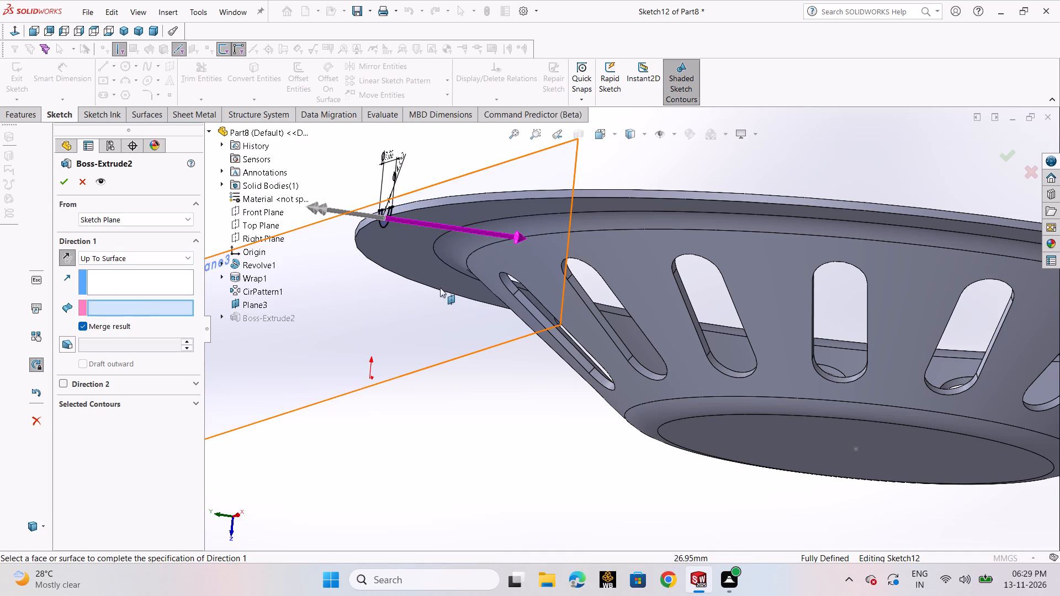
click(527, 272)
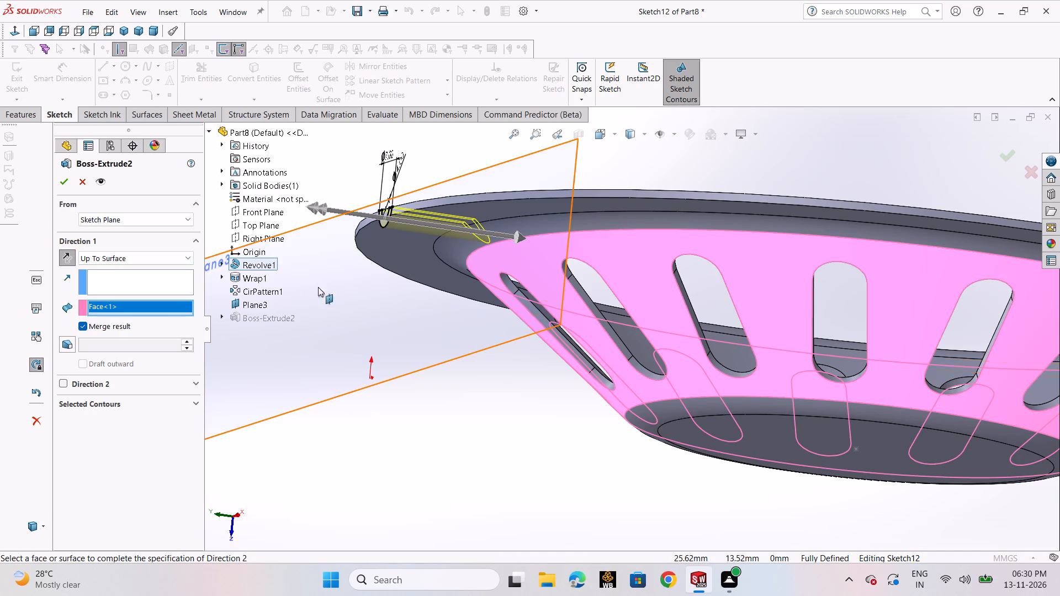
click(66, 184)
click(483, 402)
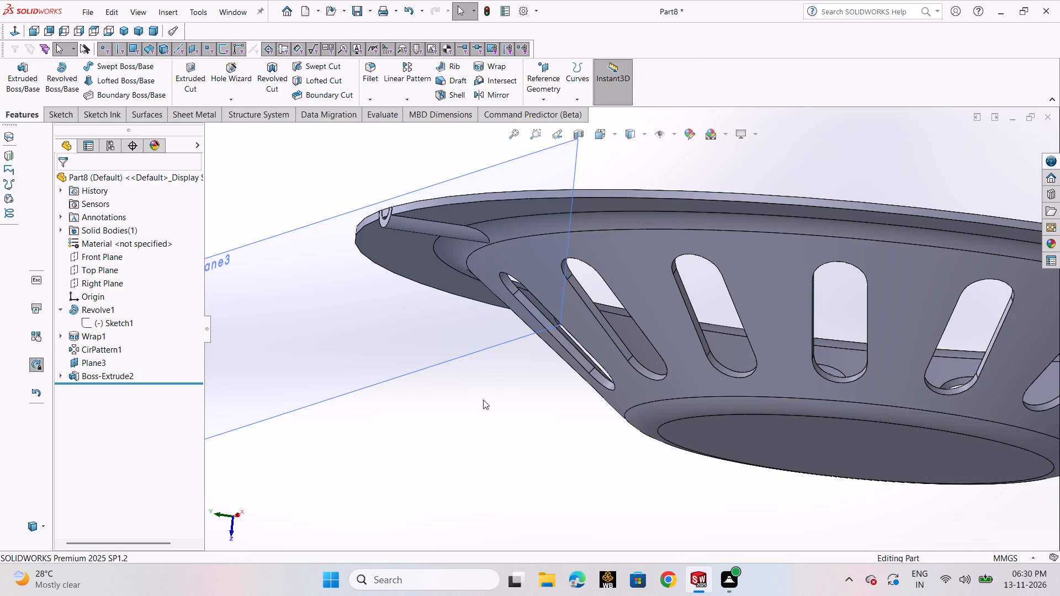
Start a sketch on the 95 mm offset plane and convert the rim's edge face enclosed by the half-ring into a closed profile.
scroll(489, 341, up, 2)
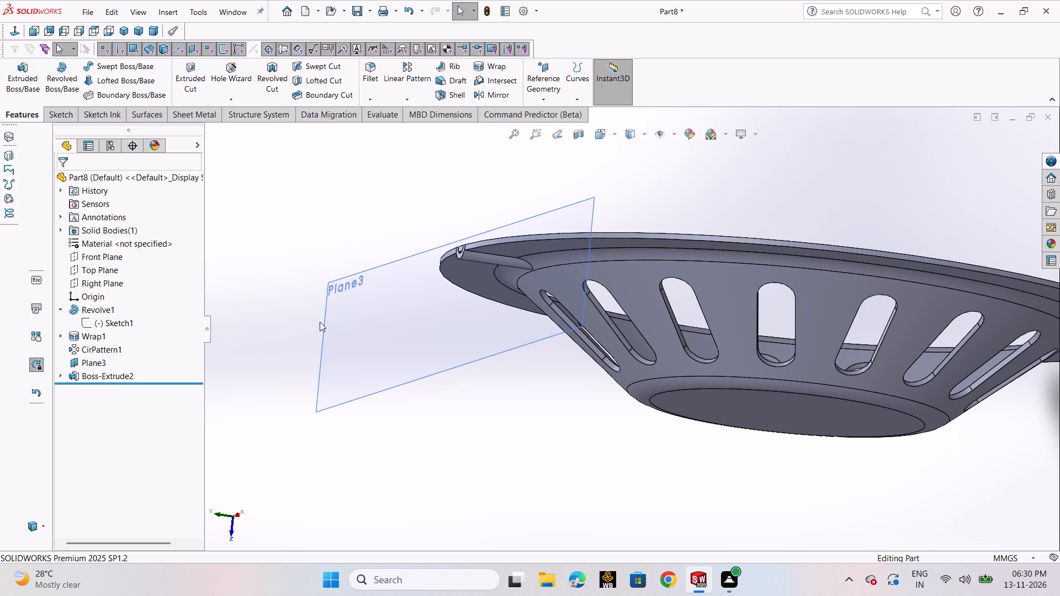
scroll(404, 230, down, 1)
middle_drag(401, 230, 436, 258)
scroll(574, 309, down, 3)
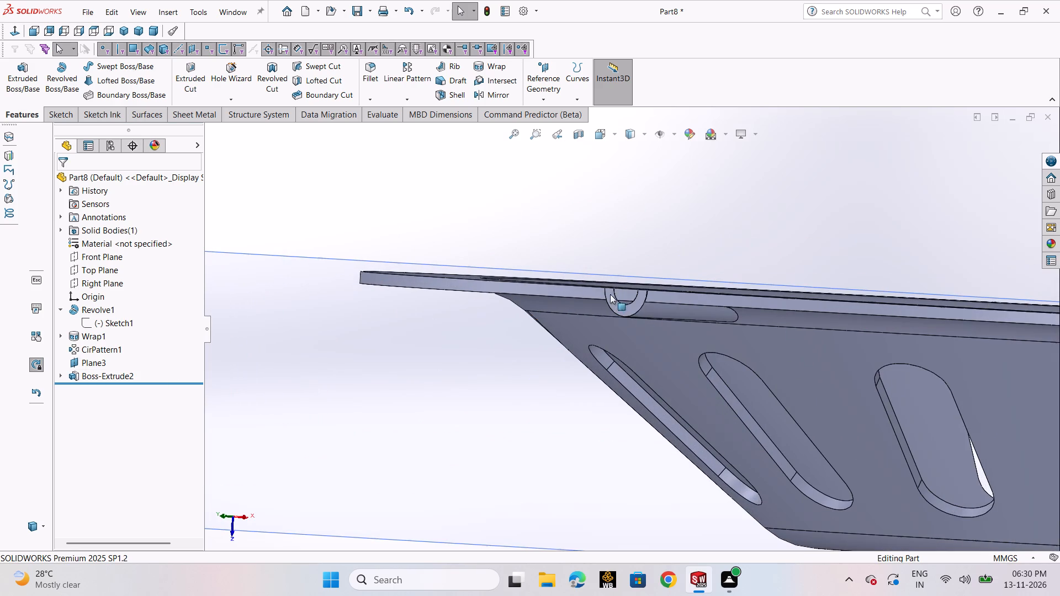
click(624, 294)
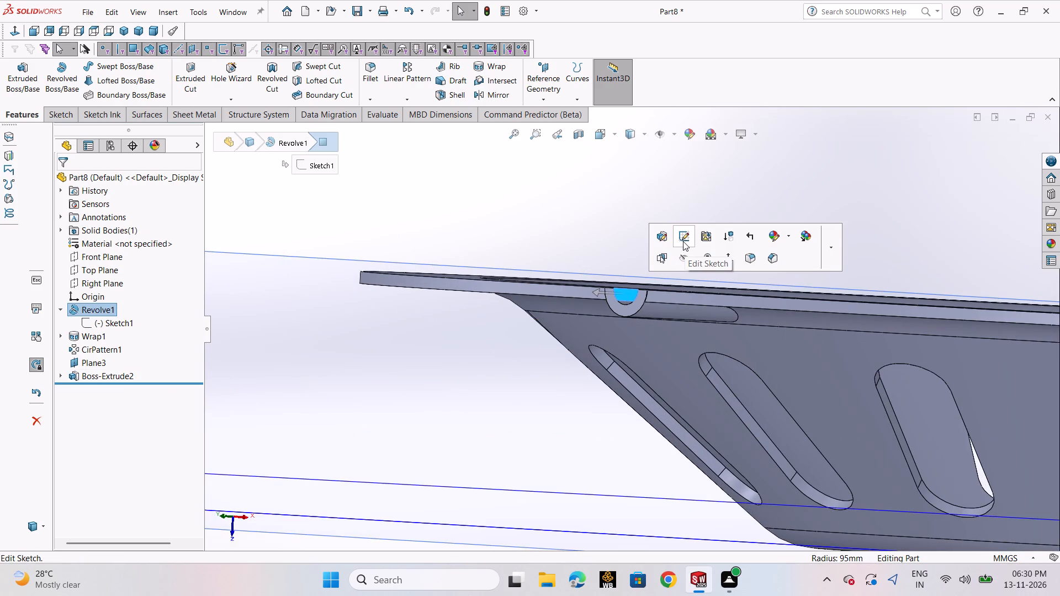
click(574, 234)
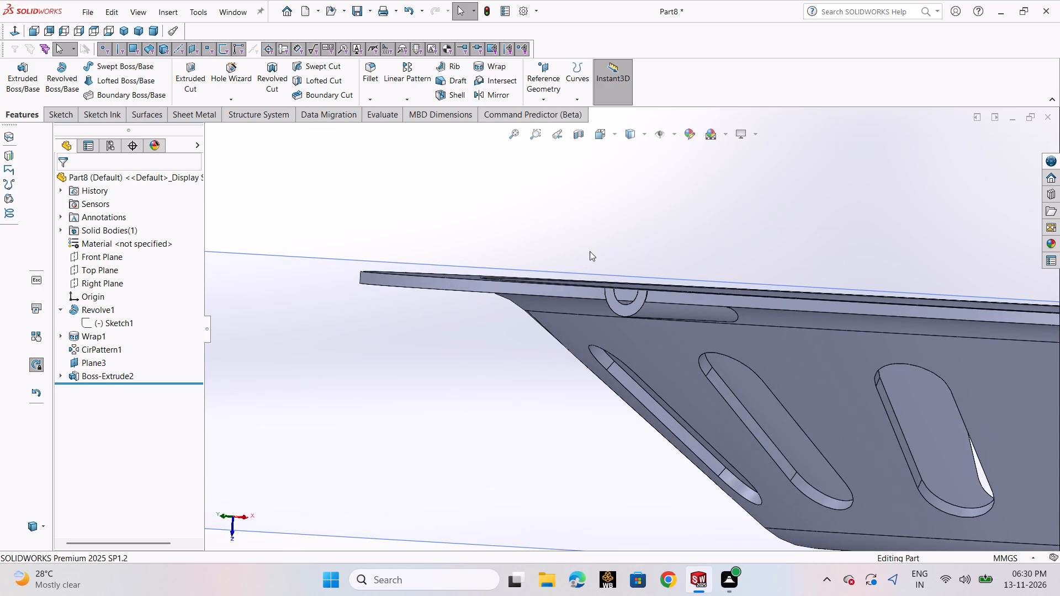
click(372, 371)
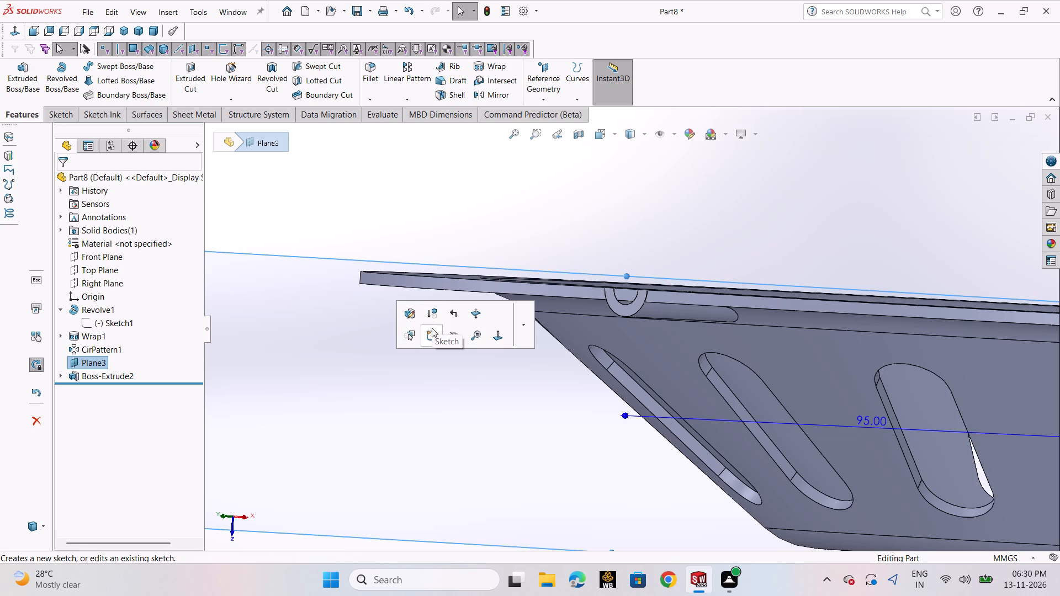
click(432, 334)
scroll(701, 298, down, 9)
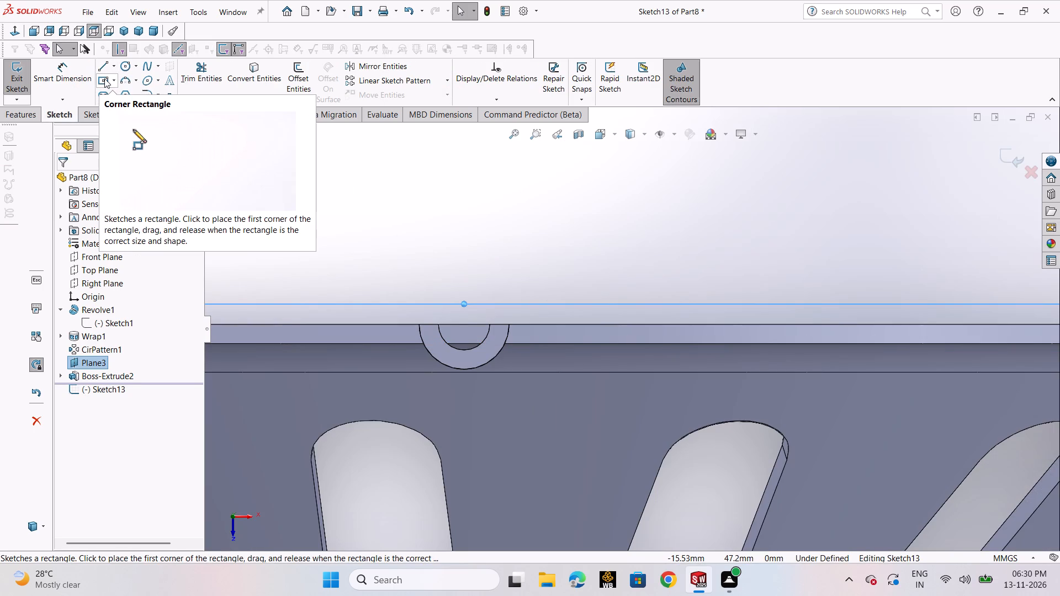
click(248, 79)
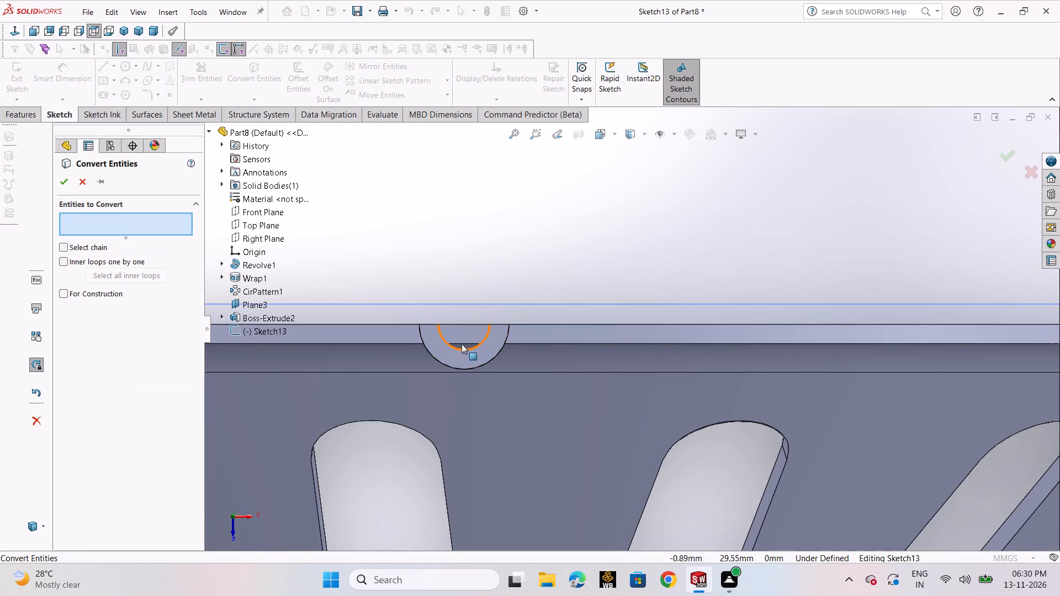
scroll(463, 343, down, 3)
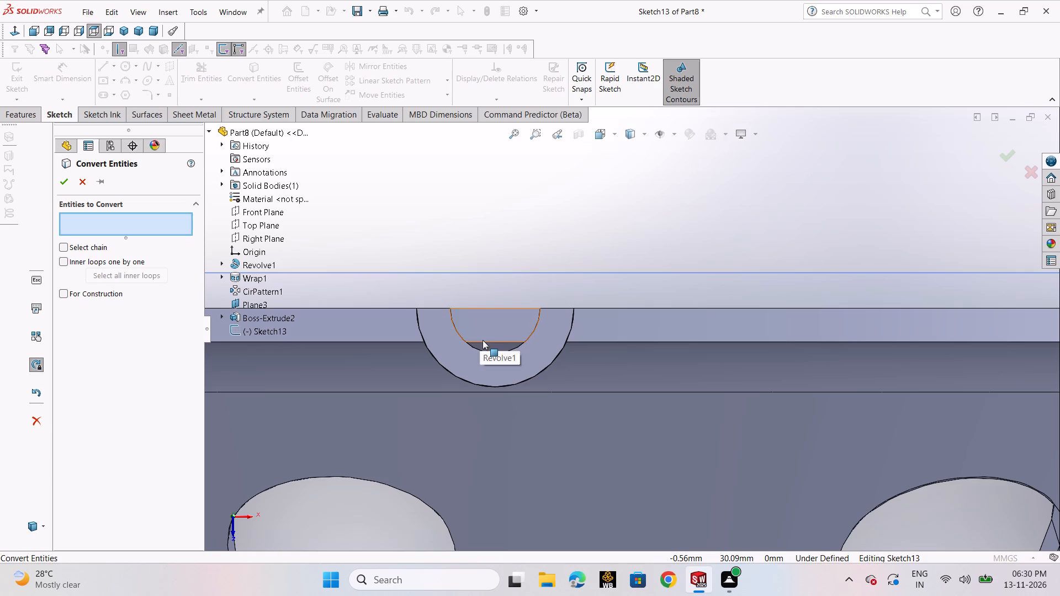
click(483, 340)
click(64, 183)
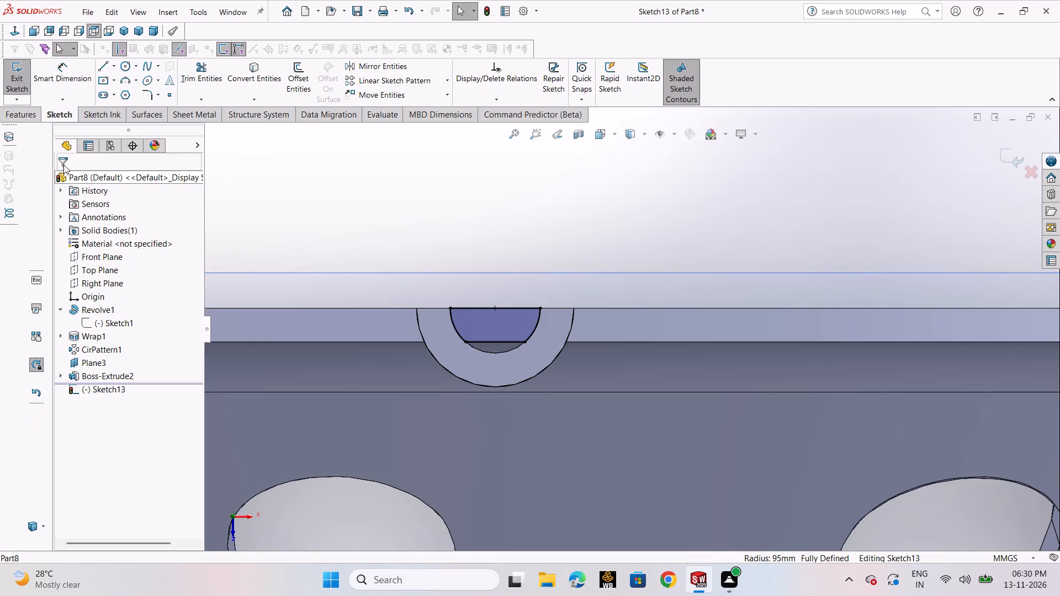
Cut-extrude the converted profile through the rim with a blind depth of 20 mm.
click(20, 115)
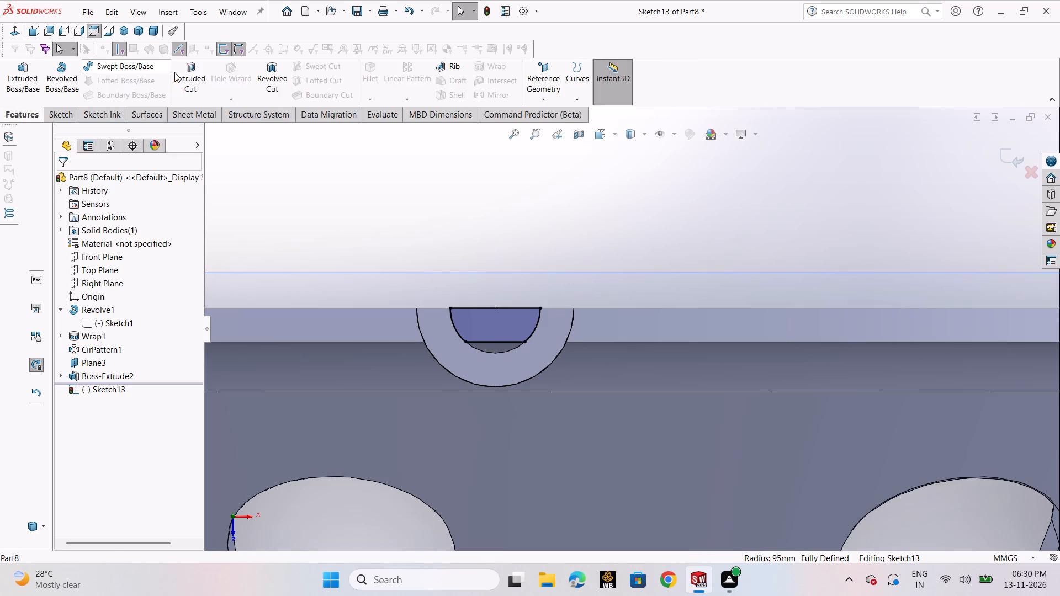
click(188, 72)
scroll(591, 268, up, 1)
middle_drag(625, 261, 607, 284)
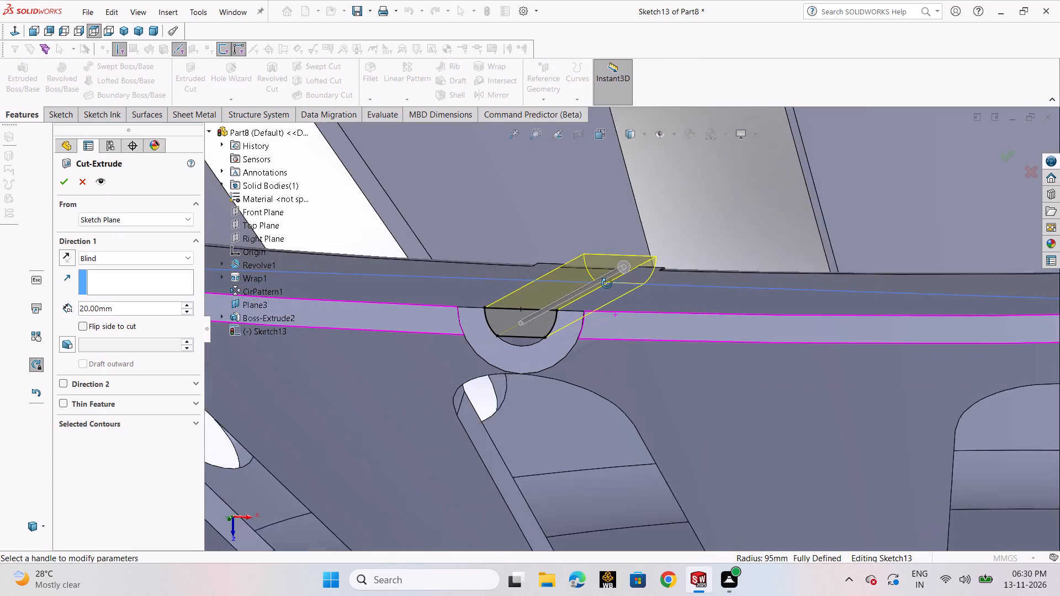
middle_drag(607, 284, 585, 295)
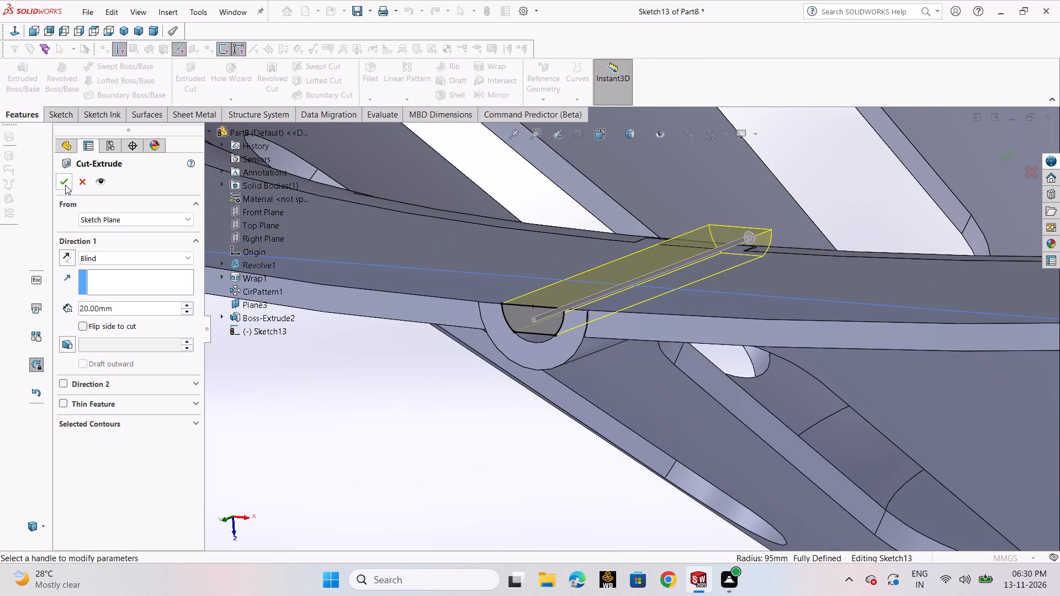
click(65, 185)
Examine the channel cut through the rim from above and from the front, checking for material left inside the half-ring.
middle_drag(453, 414, 467, 406)
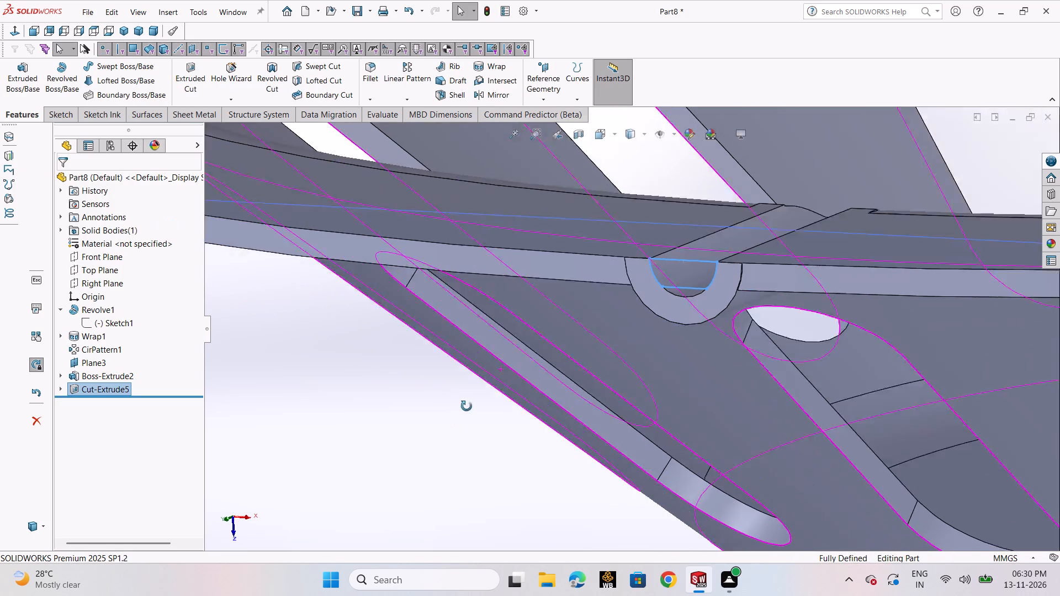
middle_drag(467, 406, 474, 402)
scroll(566, 392, up, 1)
scroll(566, 391, down, 1)
scroll(566, 391, up, 5)
middle_drag(748, 347, 752, 358)
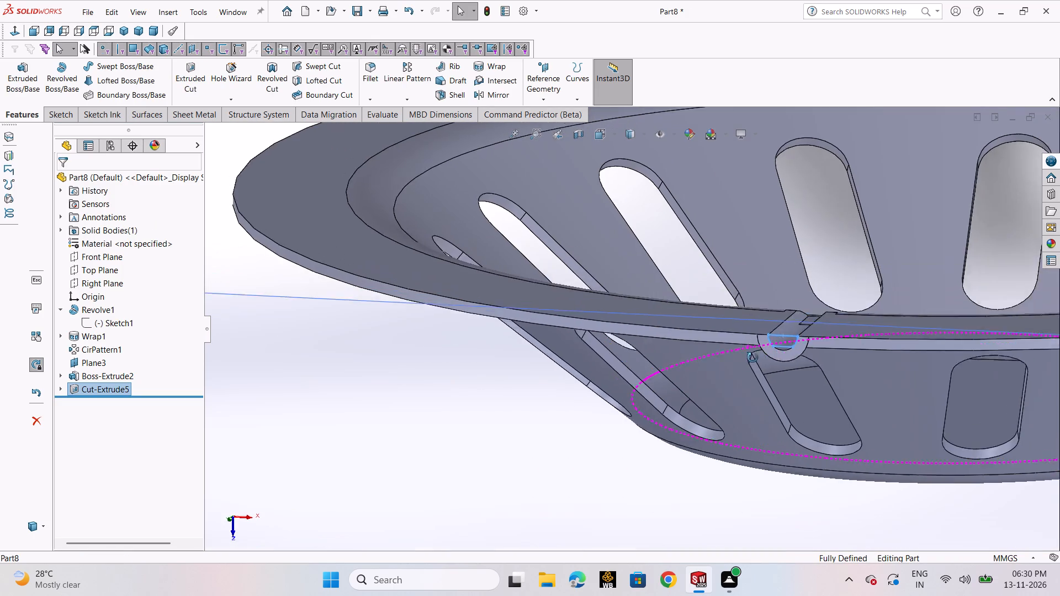
middle_drag(752, 358, 761, 369)
scroll(857, 387, up, 3)
scroll(880, 386, down, 3)
scroll(733, 363, down, 4)
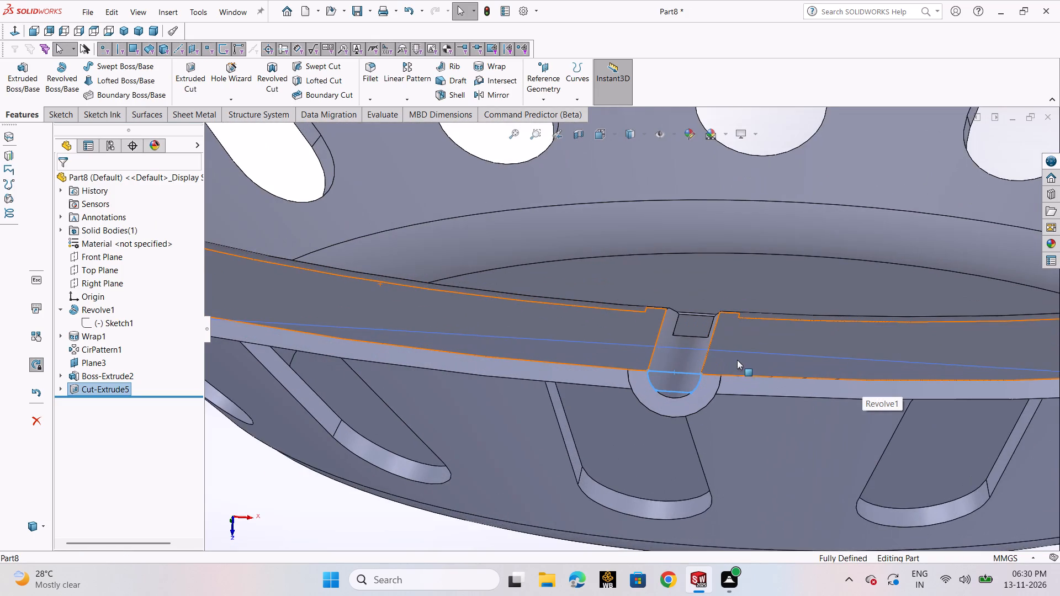
middle_drag(744, 362, 719, 413)
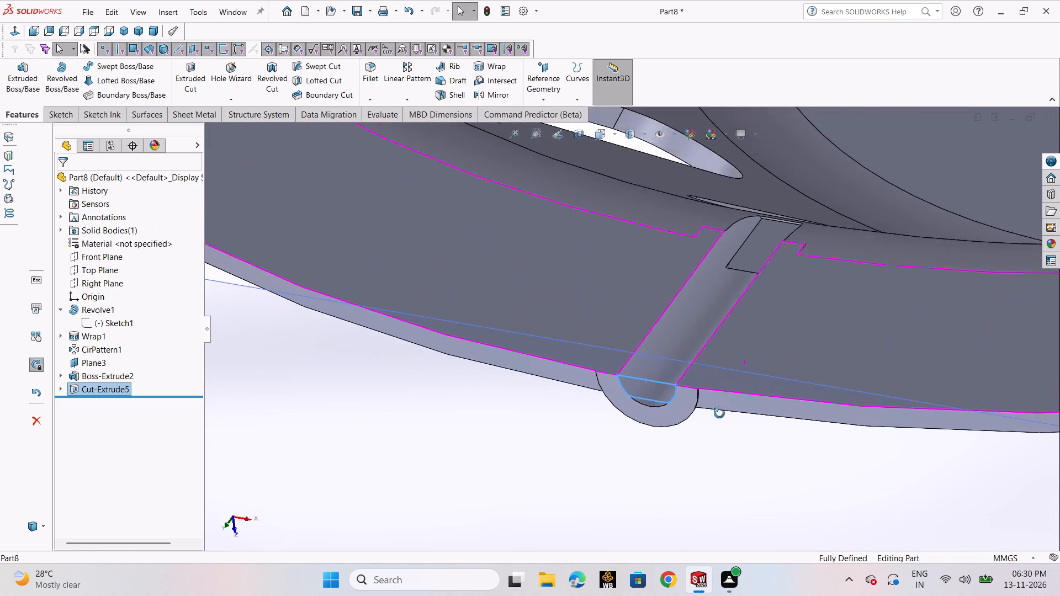
middle_drag(719, 413, 720, 401)
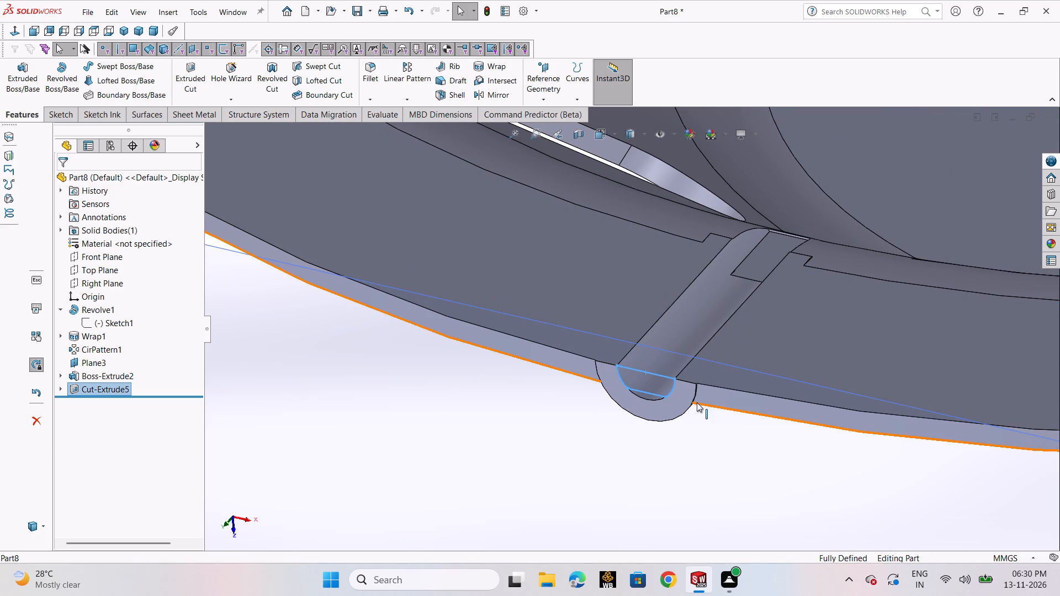
scroll(396, 317, down, 1)
scroll(703, 400, up, 3)
scroll(704, 390, down, 1)
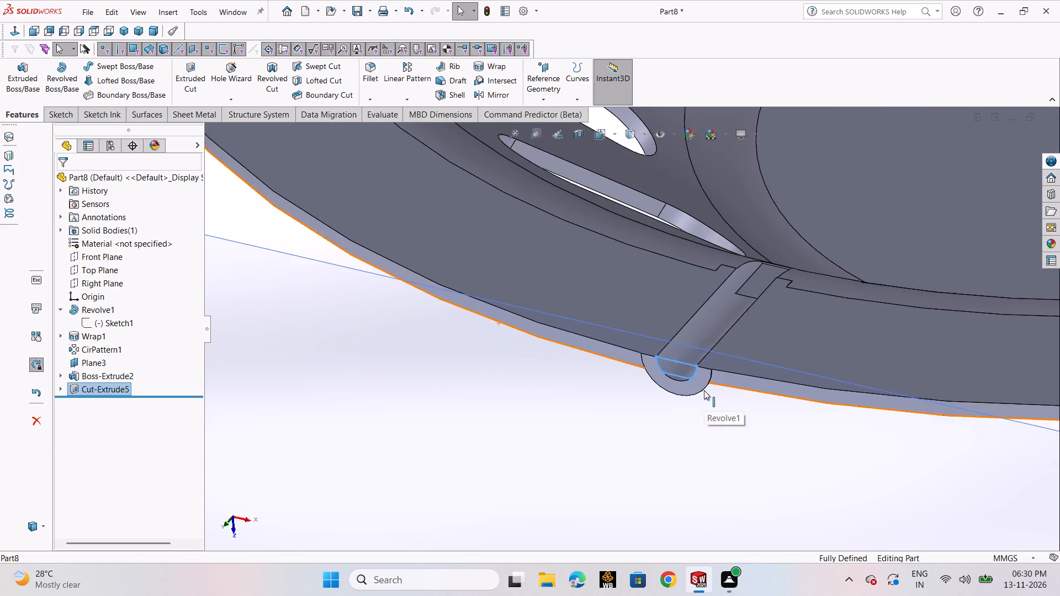
middle_drag(750, 431, 773, 360)
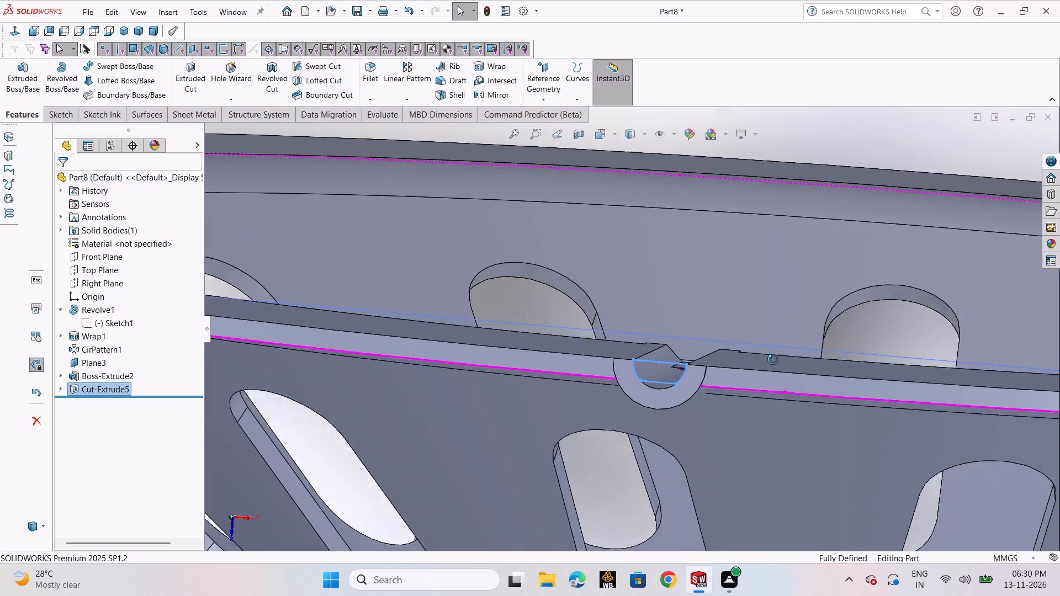
middle_drag(773, 360, 783, 349)
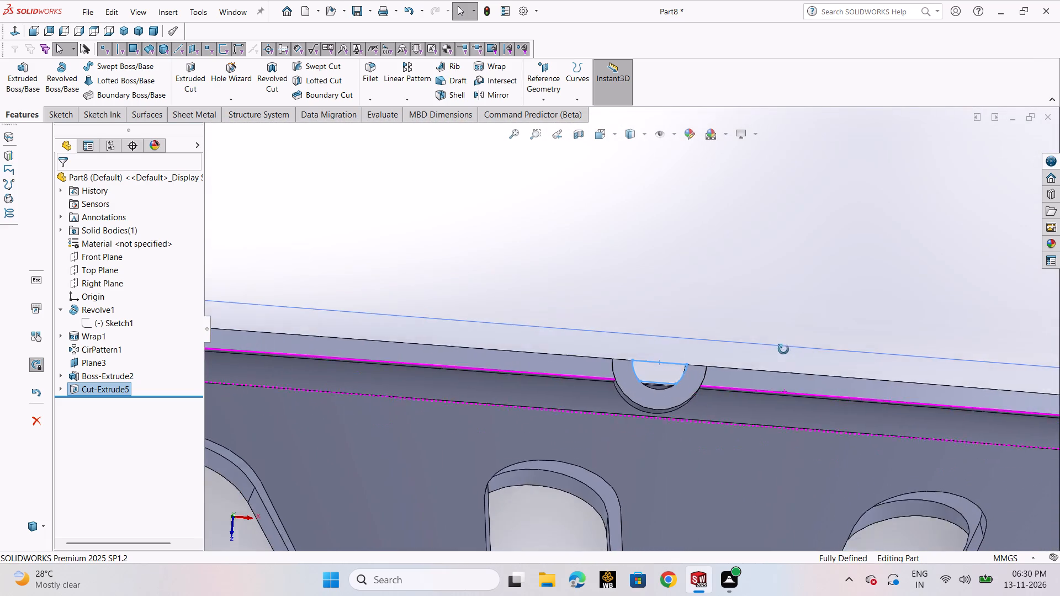
middle_drag(783, 349, 783, 353)
scroll(665, 405, down, 3)
scroll(654, 361, down, 2)
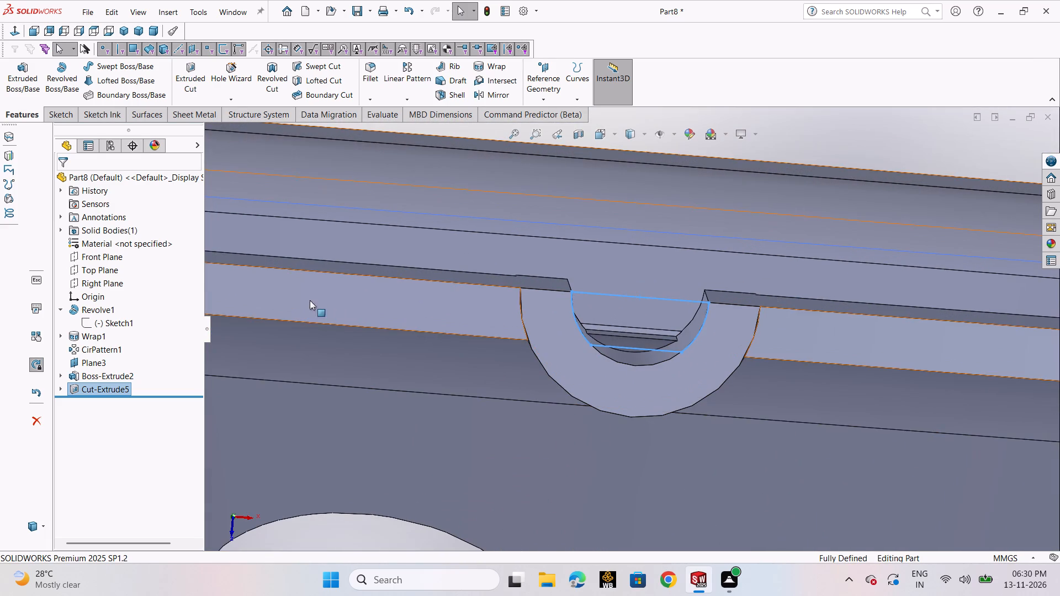
click(890, 135)
scroll(740, 322, up, 2)
middle_click(729, 337)
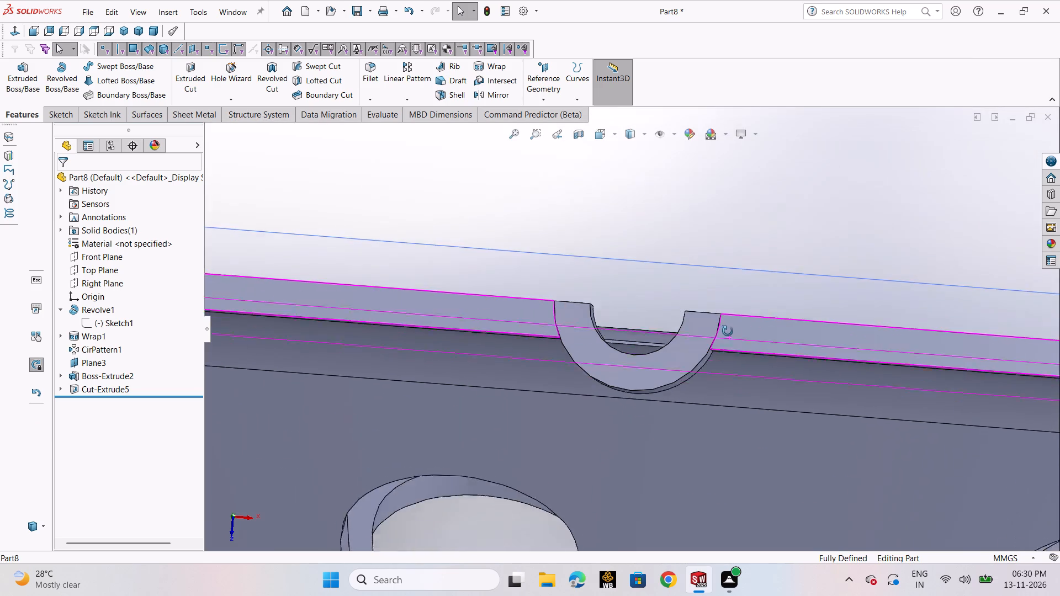
middle_click(733, 333)
middle_click(733, 332)
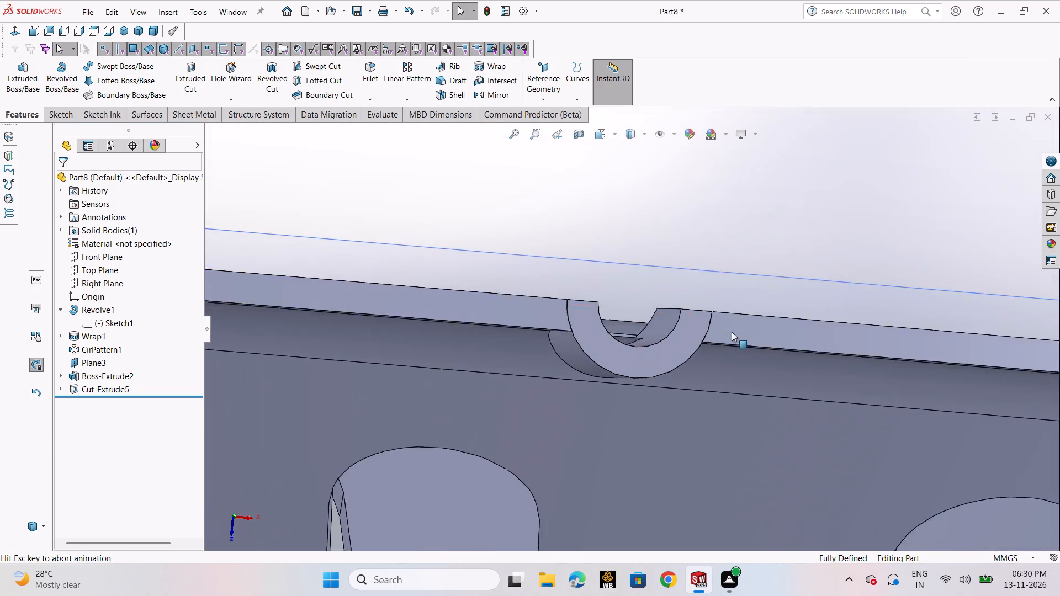
Start another sketch on the 95 mm offset plane and convert the narrow strip face remaining inside the half-ring opening.
click(797, 355)
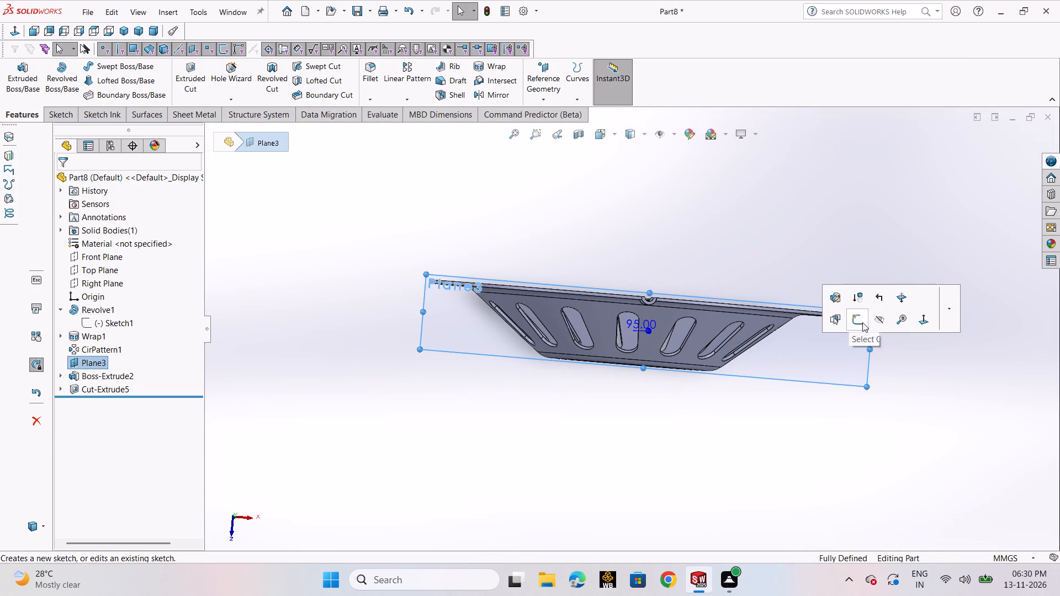
click(863, 321)
scroll(642, 299, down, 9)
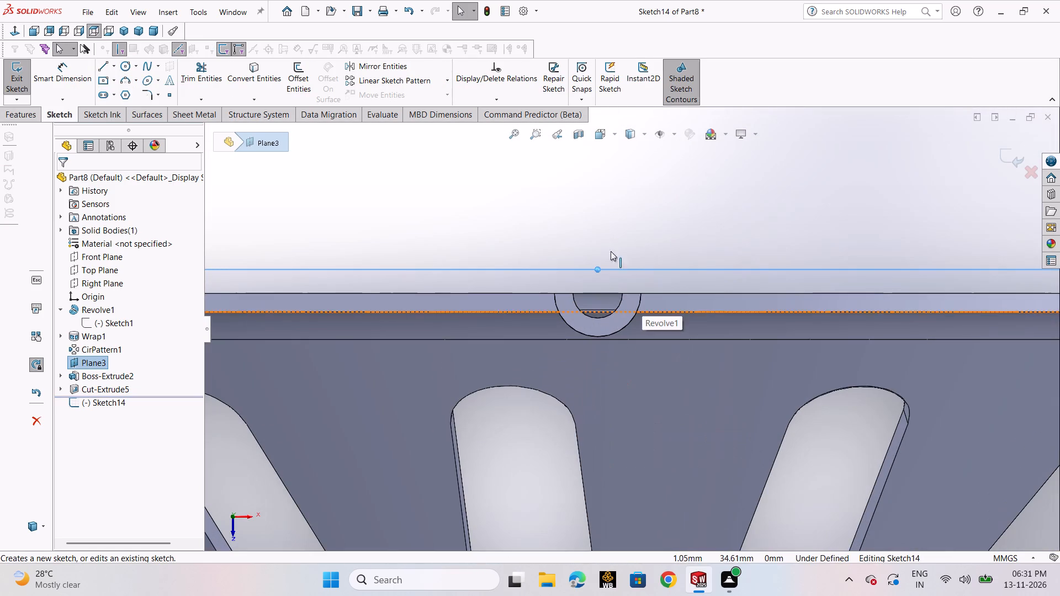
click(617, 233)
scroll(606, 286, down, 5)
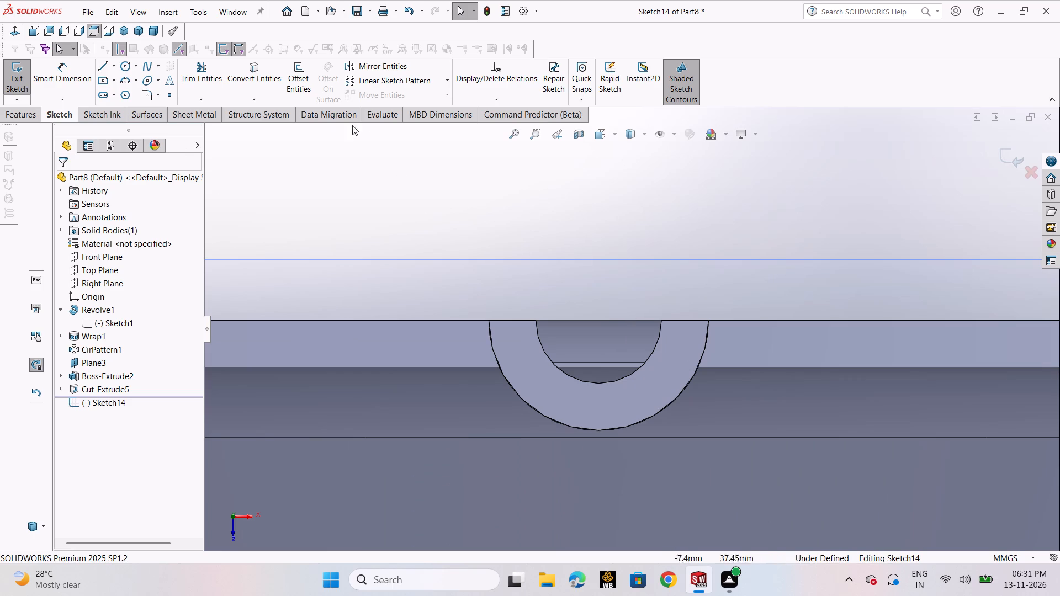
click(250, 83)
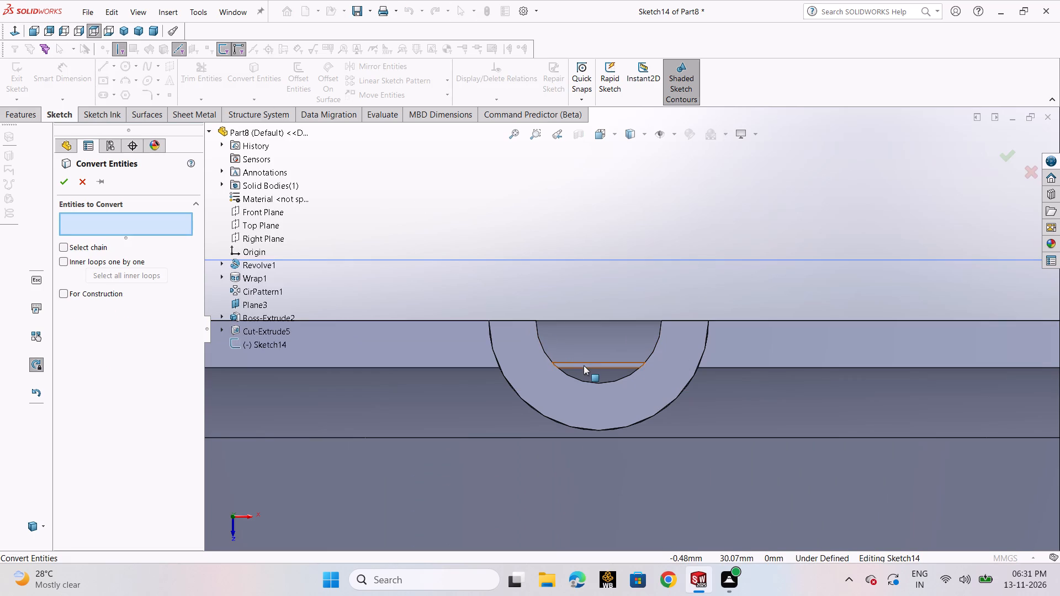
click(584, 365)
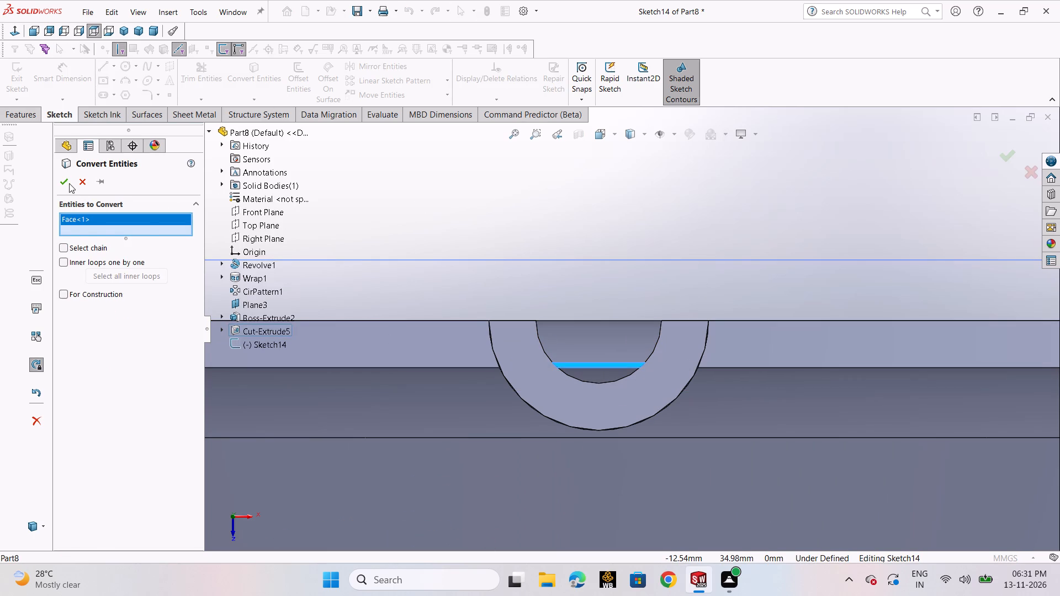
click(68, 183)
click(19, 111)
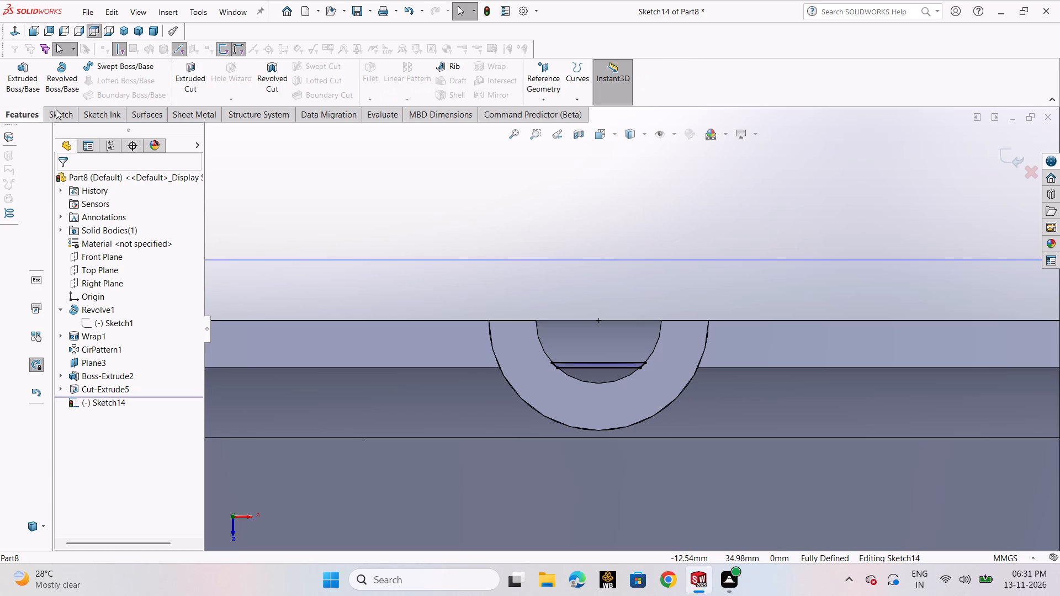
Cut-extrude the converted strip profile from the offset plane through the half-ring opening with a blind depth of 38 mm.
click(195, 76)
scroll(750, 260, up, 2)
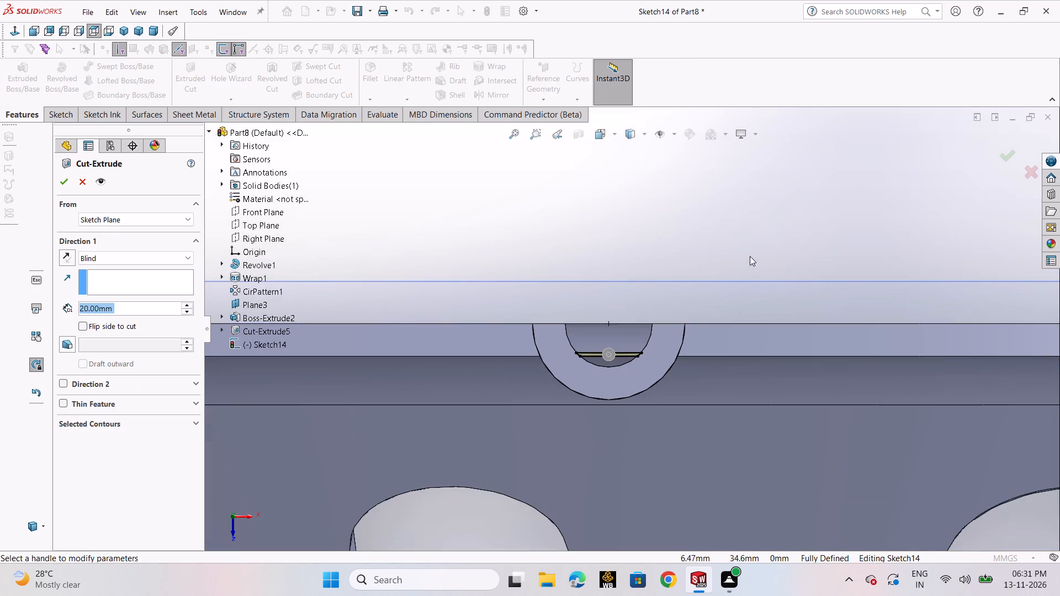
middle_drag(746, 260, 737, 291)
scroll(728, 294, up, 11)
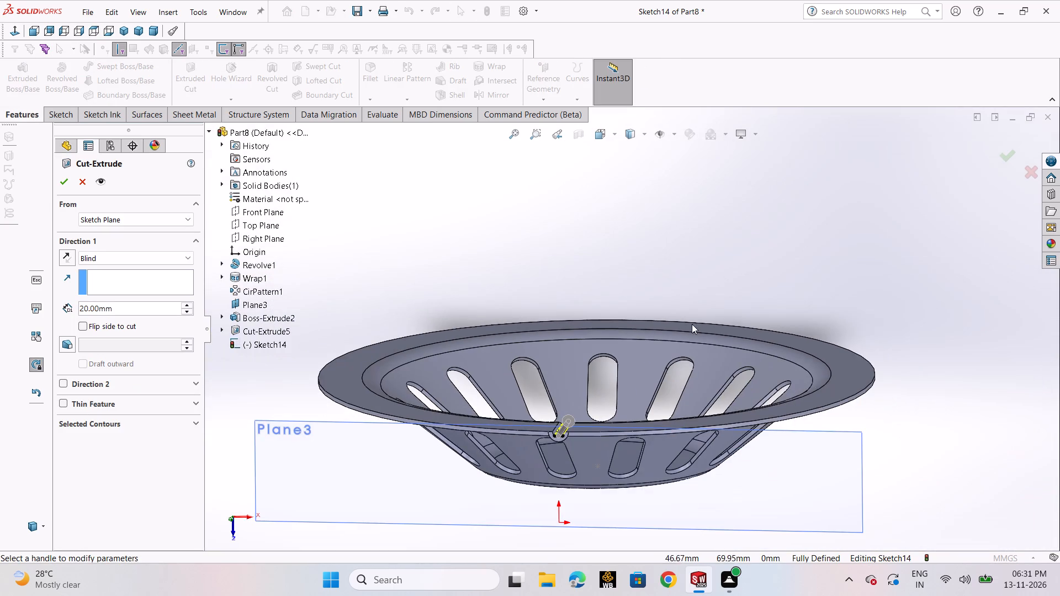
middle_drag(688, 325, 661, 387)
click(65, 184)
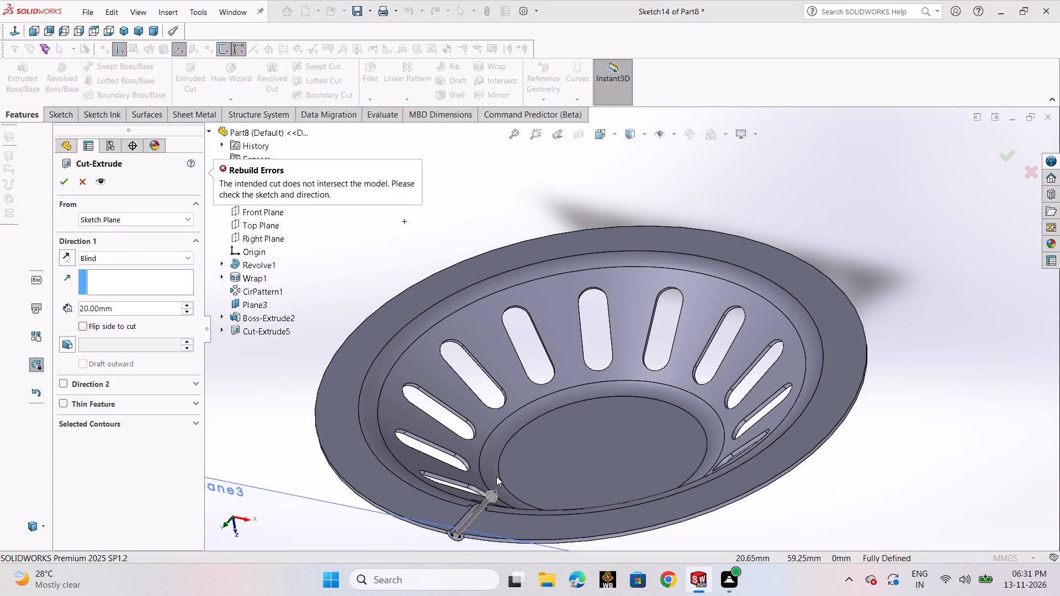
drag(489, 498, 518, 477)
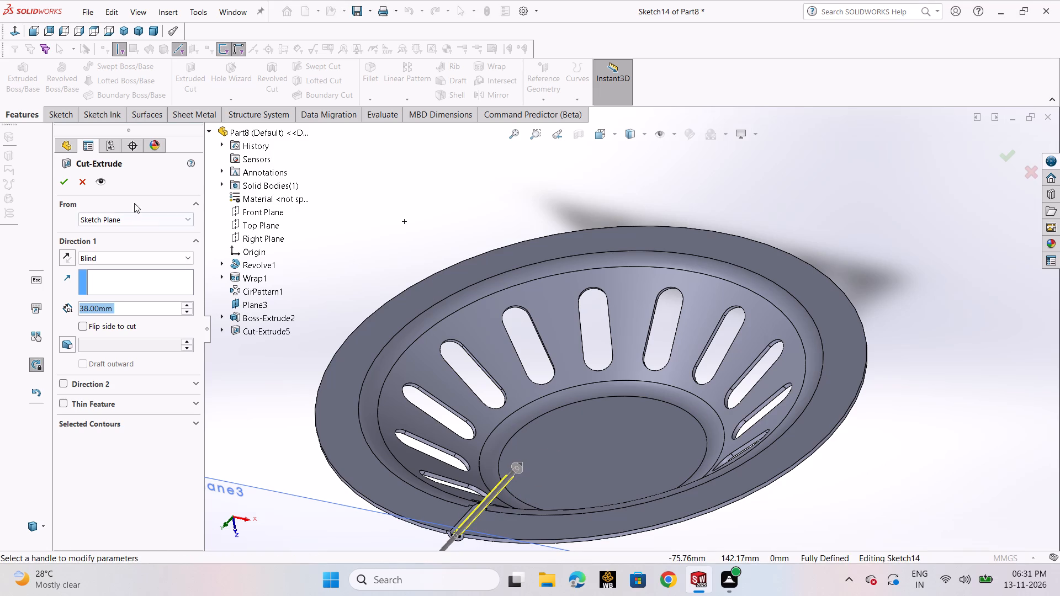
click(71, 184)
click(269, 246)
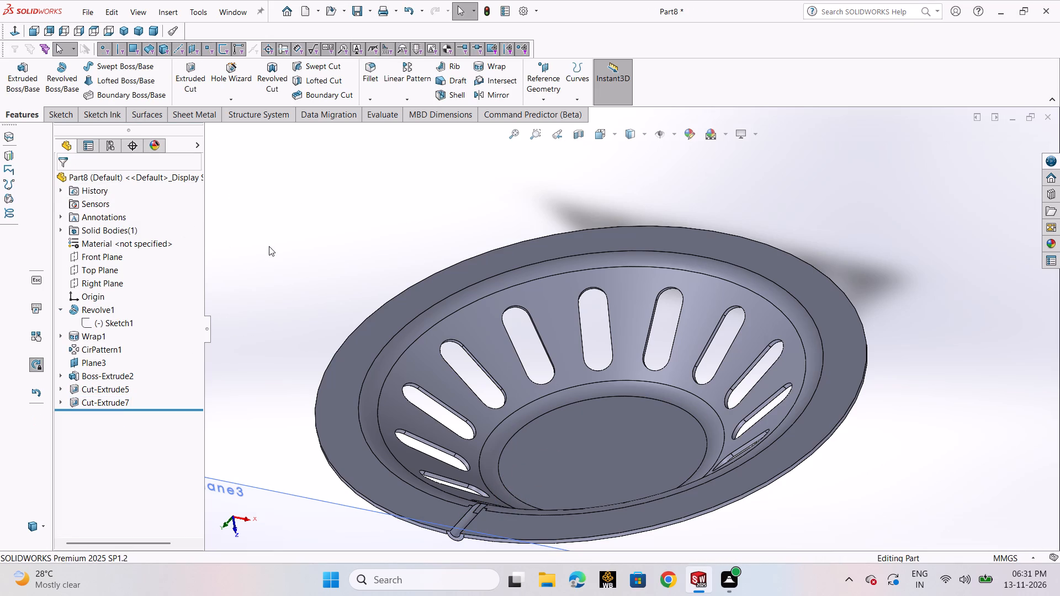
Examine the channel cut through the rim and half-ring boss from above, from the front and from below.
scroll(481, 493, down, 2)
scroll(512, 504, up, 3)
scroll(519, 491, down, 1)
scroll(582, 454, down, 3)
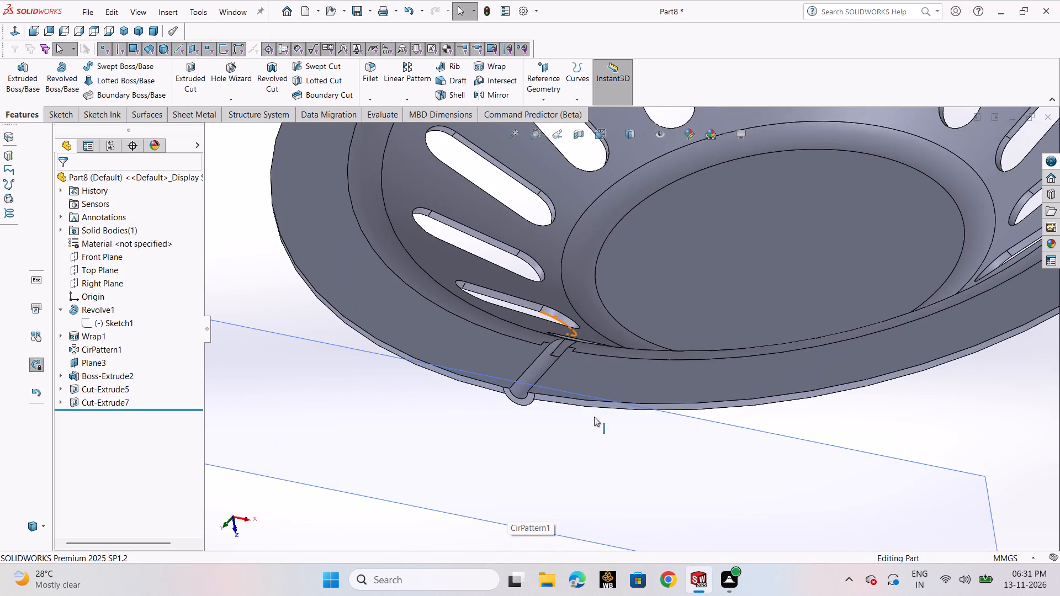
scroll(670, 389, down, 1)
middle_drag(807, 403, 830, 359)
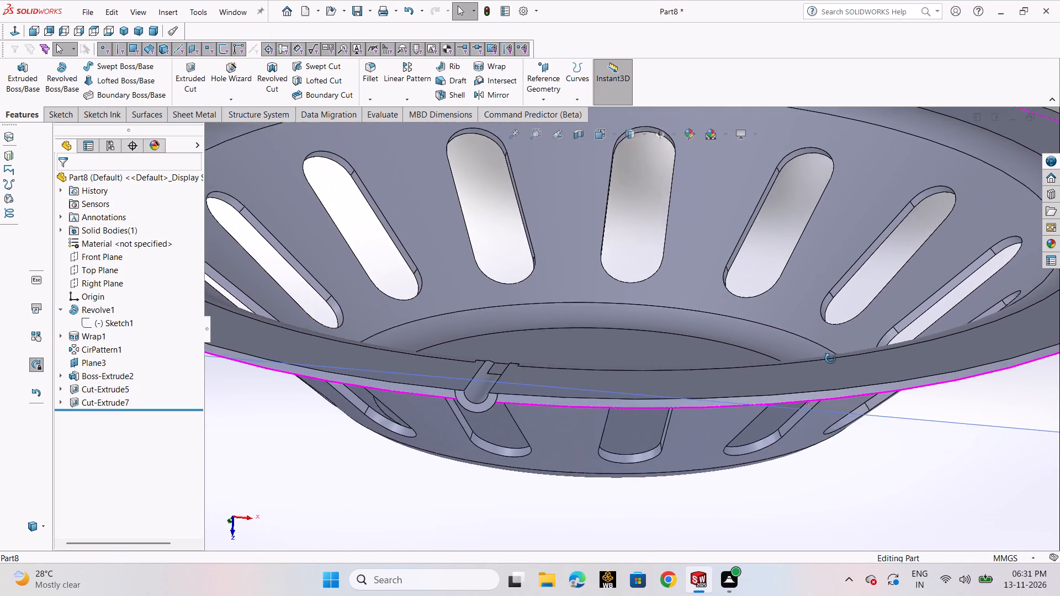
middle_drag(830, 359, 847, 313)
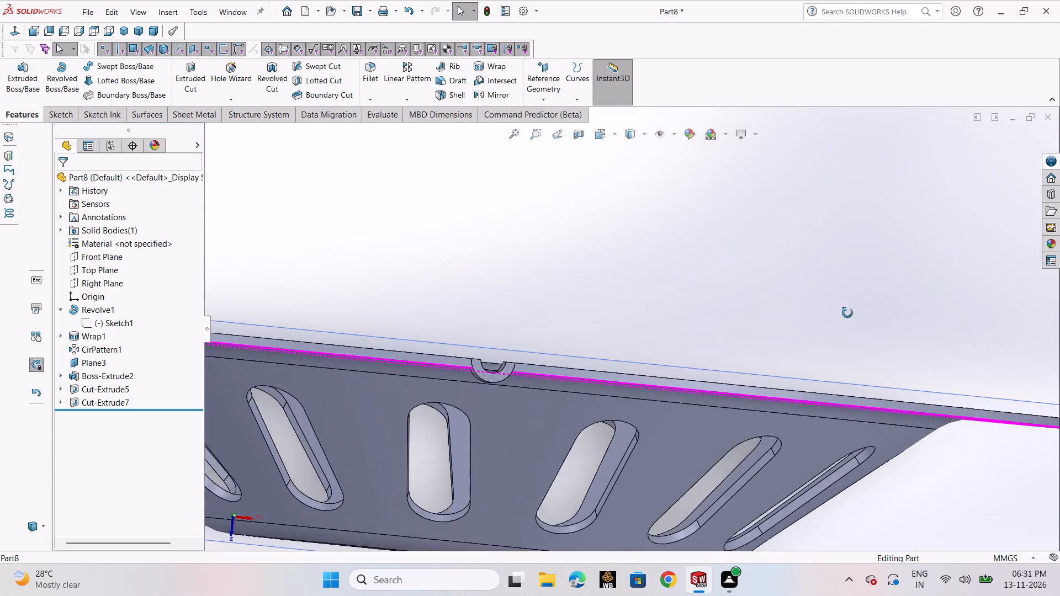
middle_drag(847, 313, 812, 435)
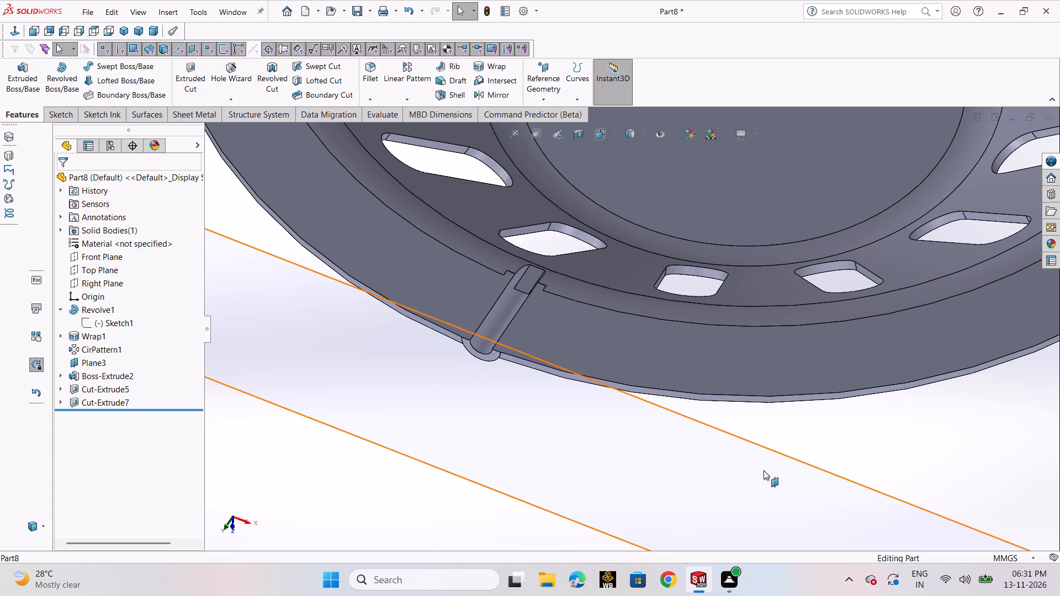
Delete the half-ring boss extrusion together with both rim channel cuts.
drag(151, 400, 145, 399)
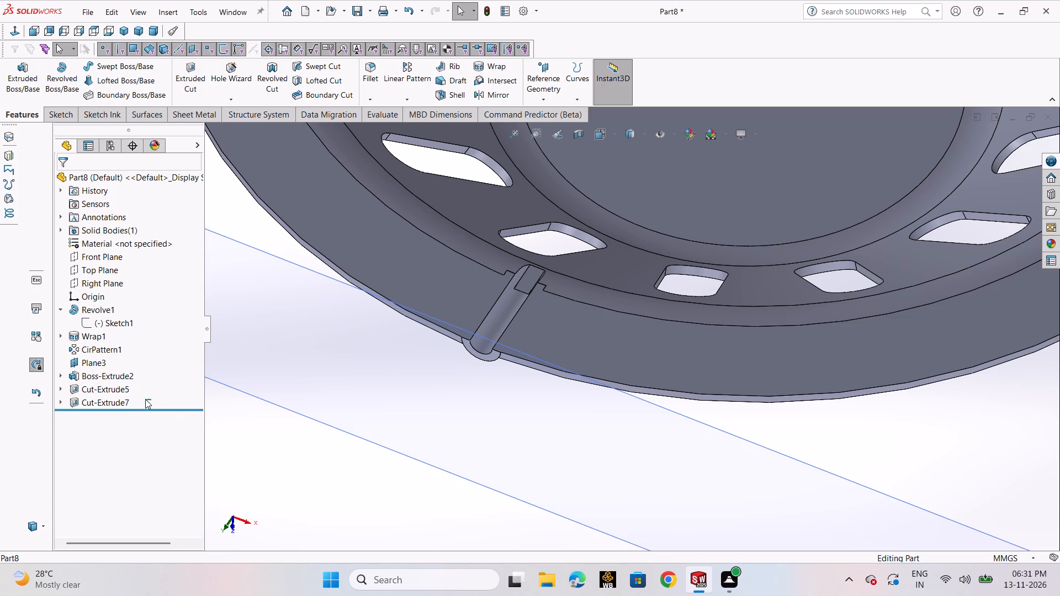
drag(145, 399, 115, 371)
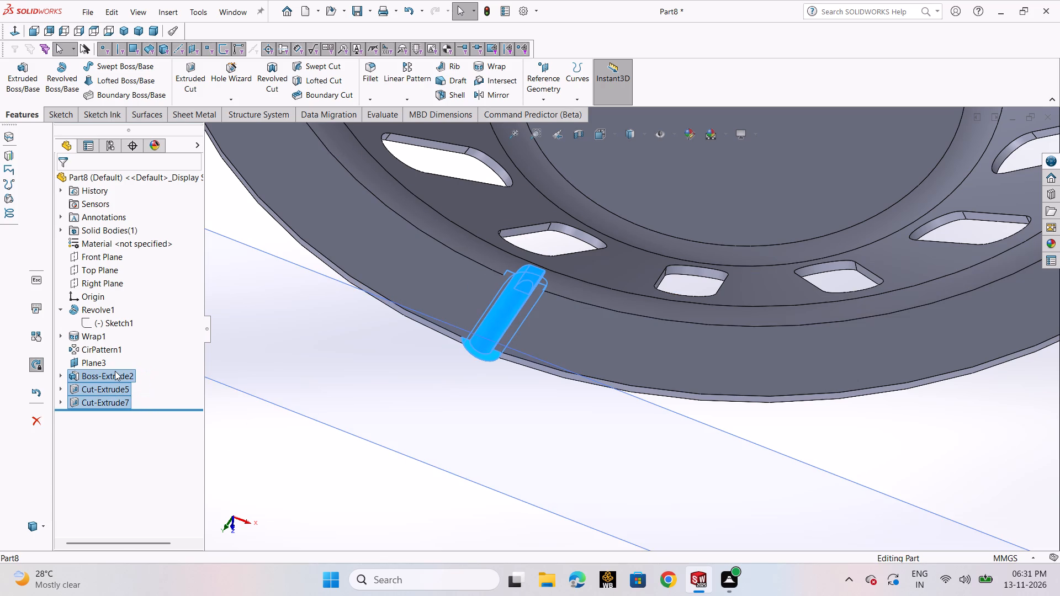
key(Delete)
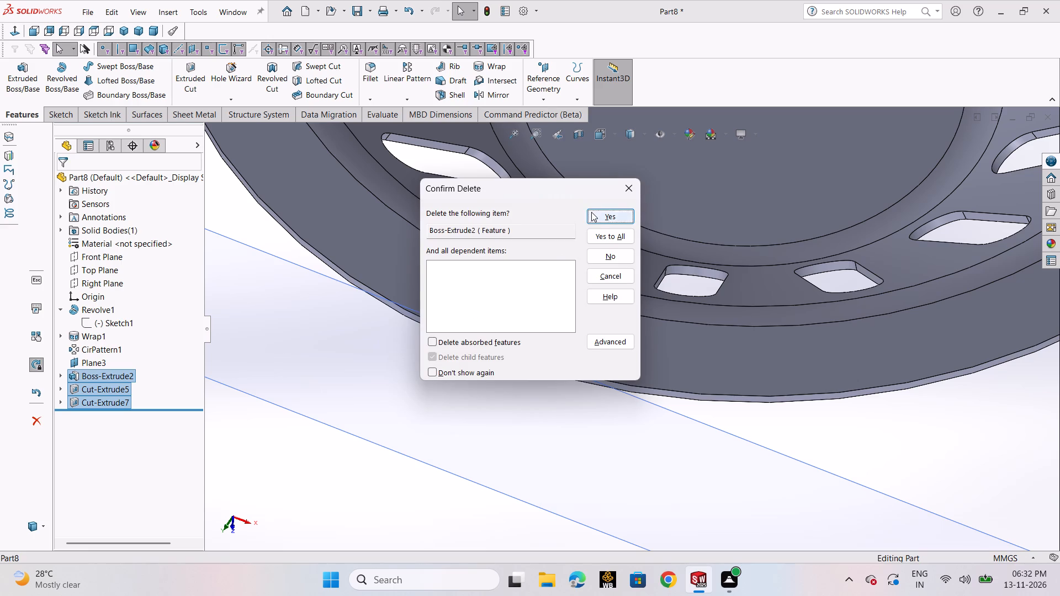
click(591, 212)
click(614, 217)
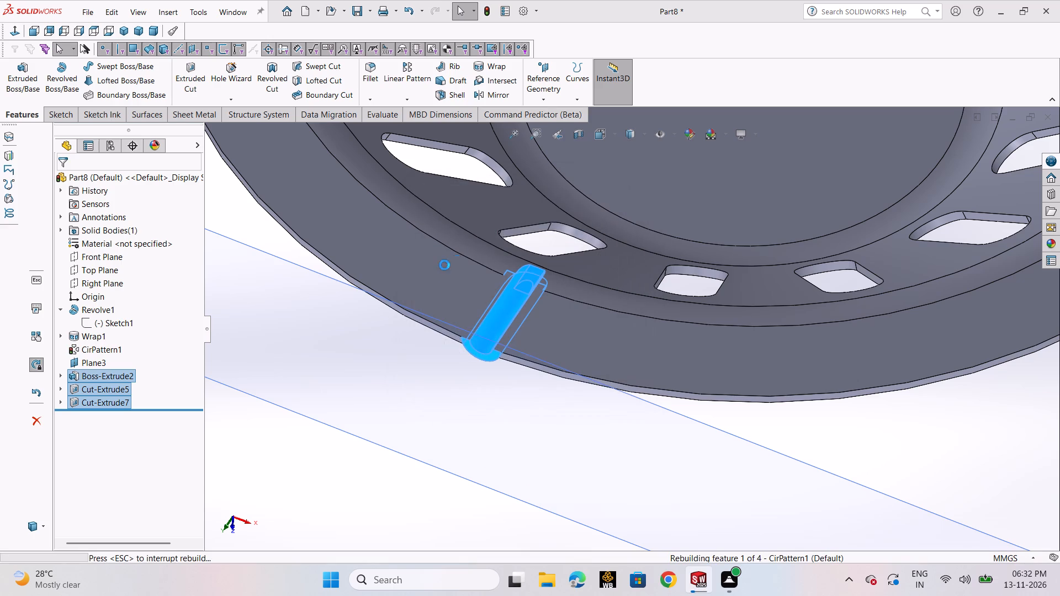
scroll(495, 316, up, 2)
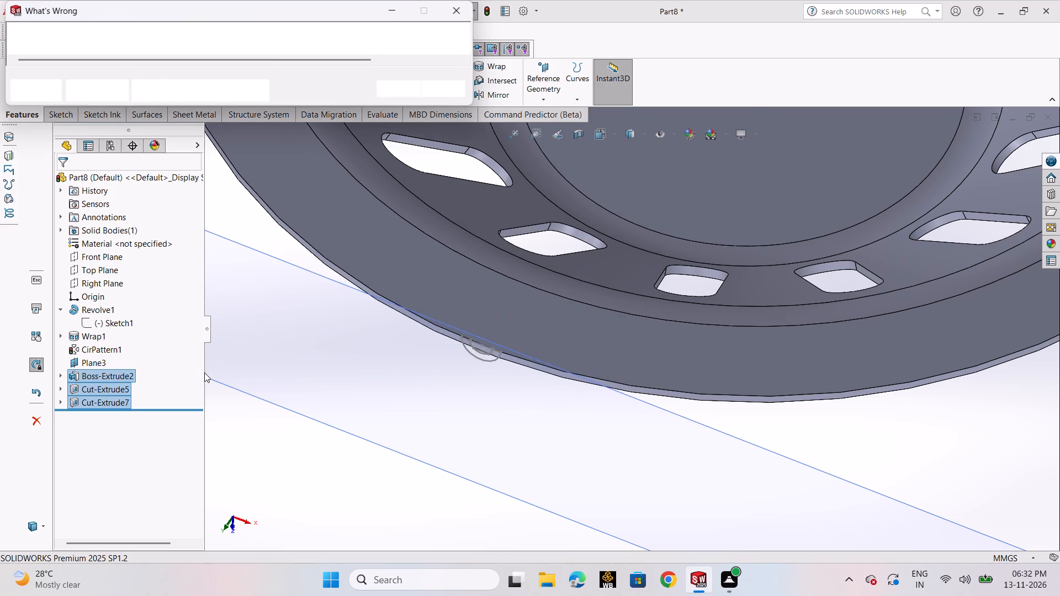
click(399, 92)
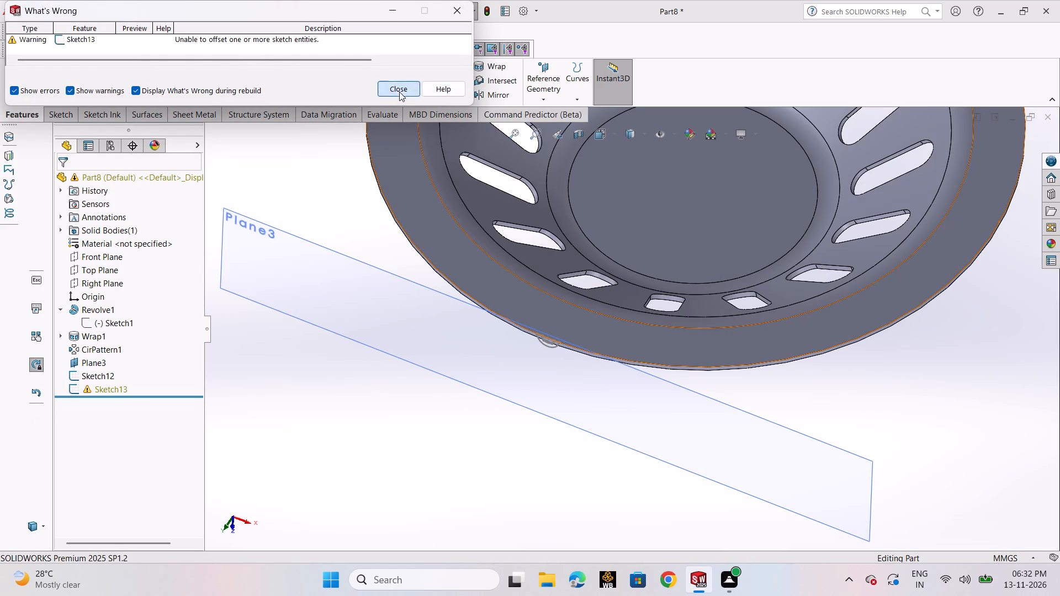
Delete the offset plane Plane3 together with its dependent sketches Sketch12 and Sketch13.
drag(140, 387, 113, 376)
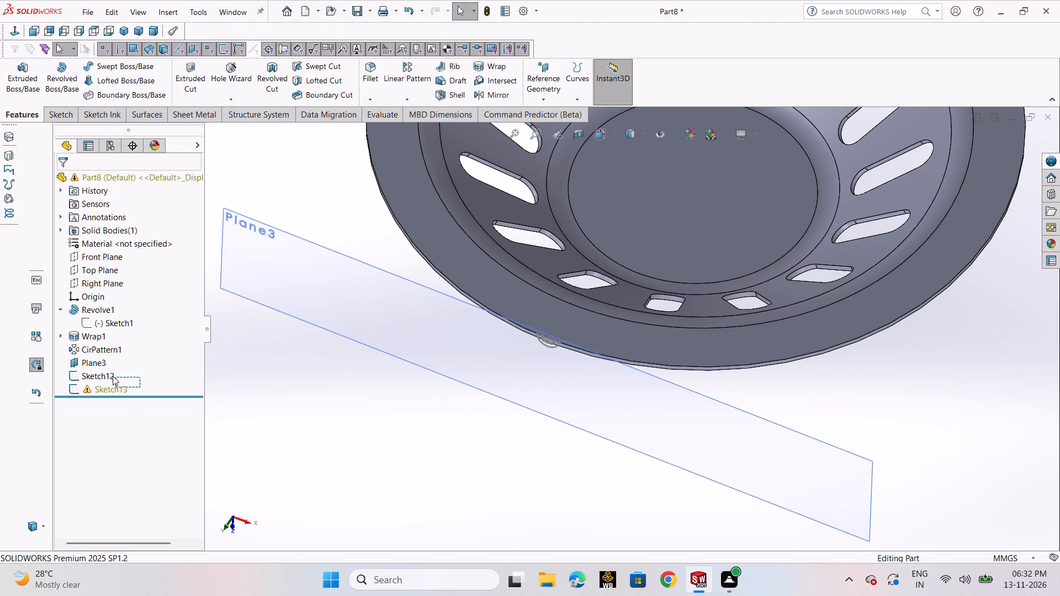
drag(113, 376, 92, 361)
key(Delete)
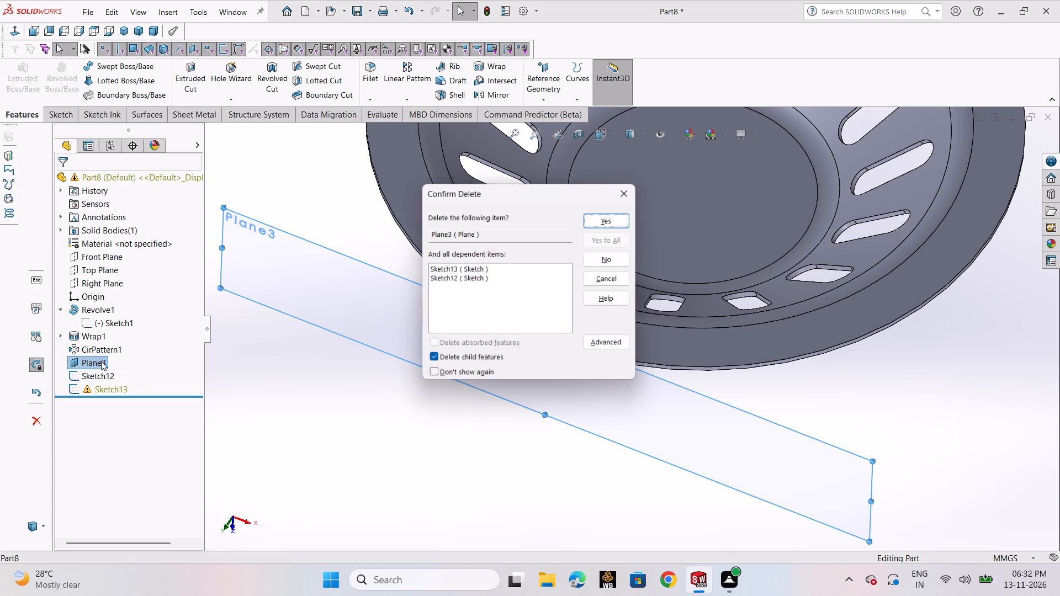
click(606, 215)
scroll(589, 260, up, 1)
scroll(589, 260, down, 1)
scroll(590, 260, up, 3)
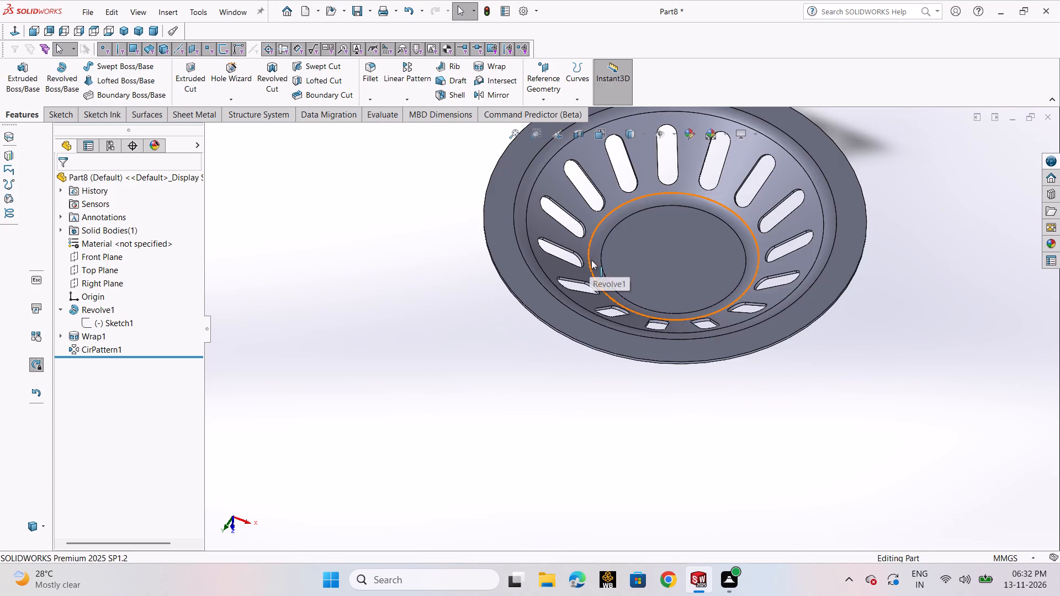
Open the dish's revolve profile, Sketch1, for editing.
click(108, 320)
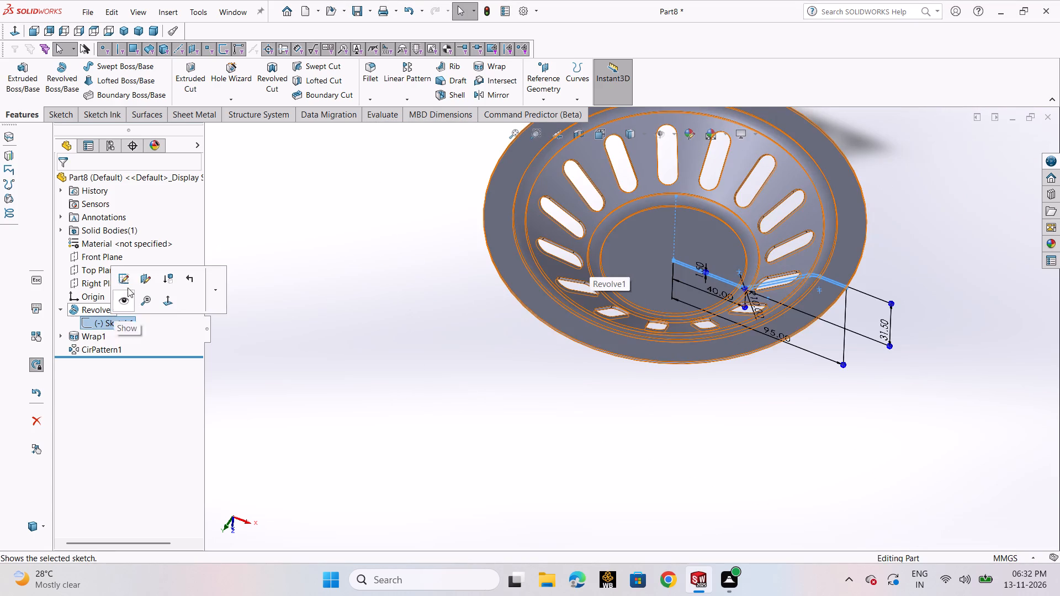
click(129, 283)
scroll(823, 342, down, 2)
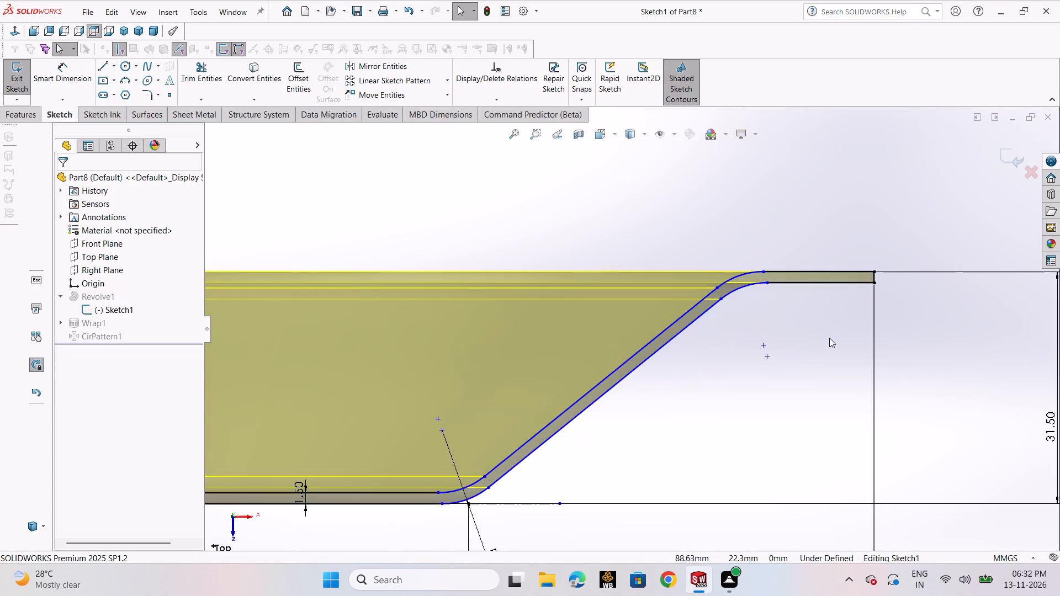
scroll(845, 331, up, 5)
scroll(732, 328, down, 2)
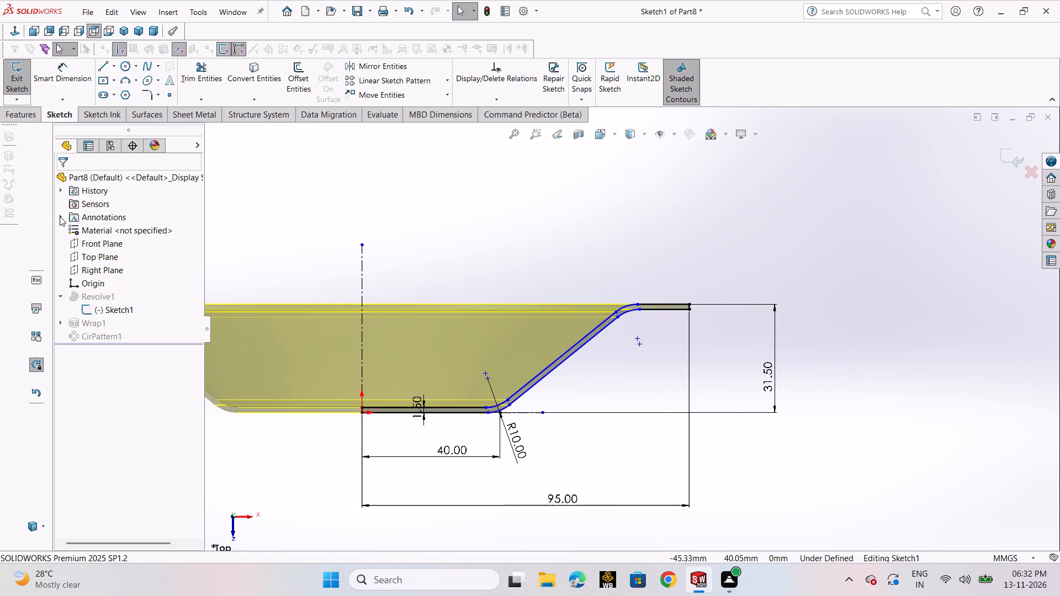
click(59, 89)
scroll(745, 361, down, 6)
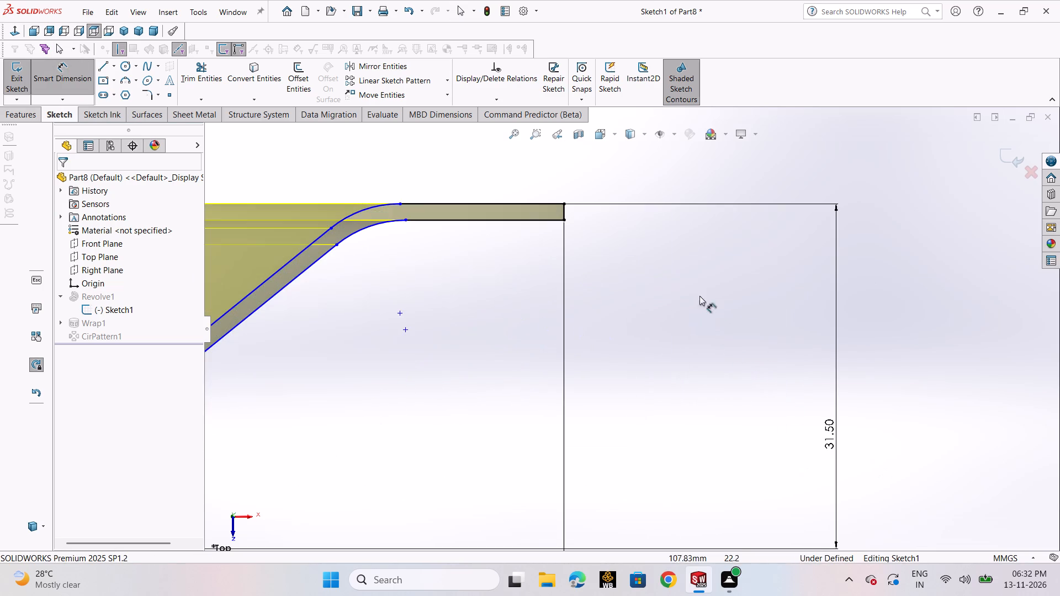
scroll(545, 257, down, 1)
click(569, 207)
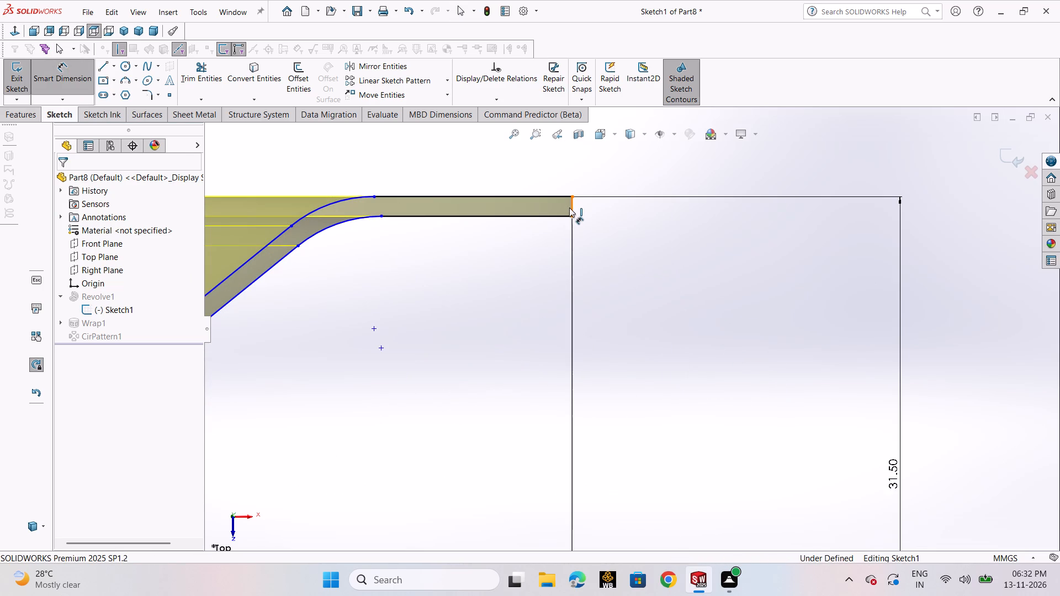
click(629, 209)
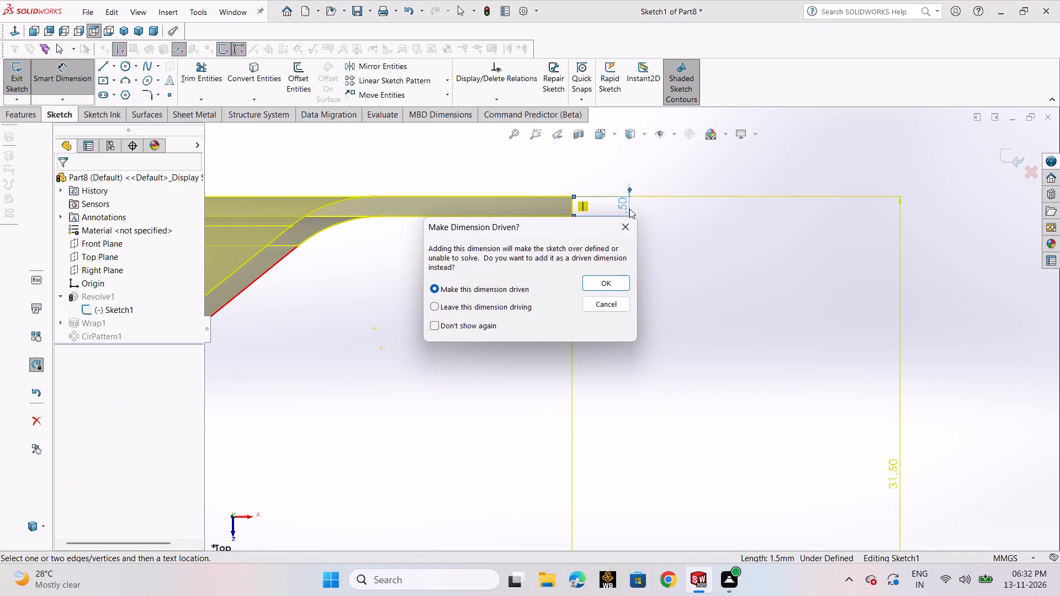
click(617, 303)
Set the dish profile's thickness dimension at the flat base to 3 mm and rebuild the part.
scroll(449, 345, up, 1)
scroll(449, 345, down, 1)
scroll(449, 345, up, 7)
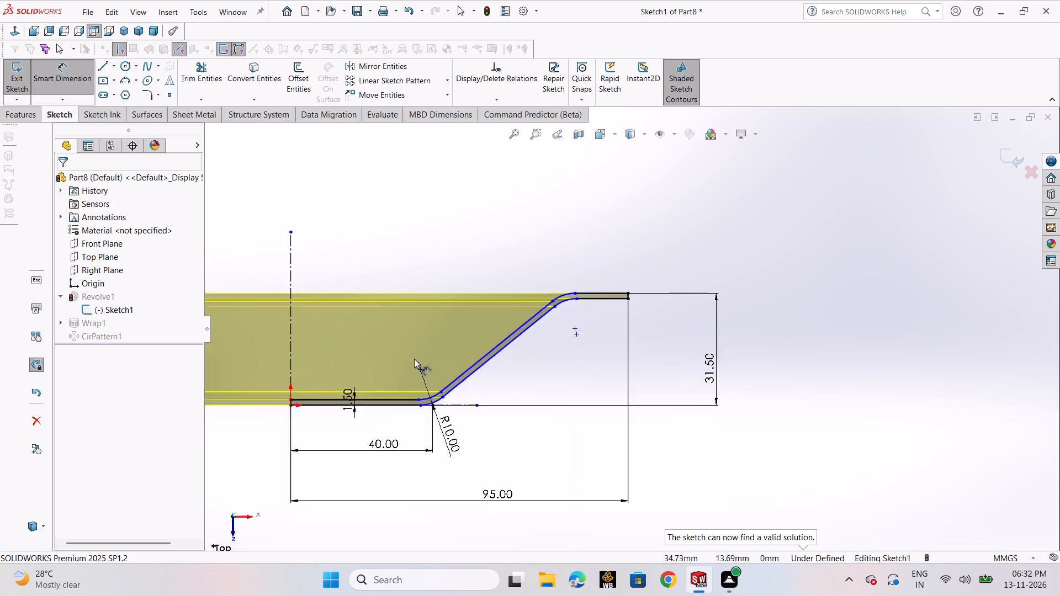
scroll(405, 377, down, 4)
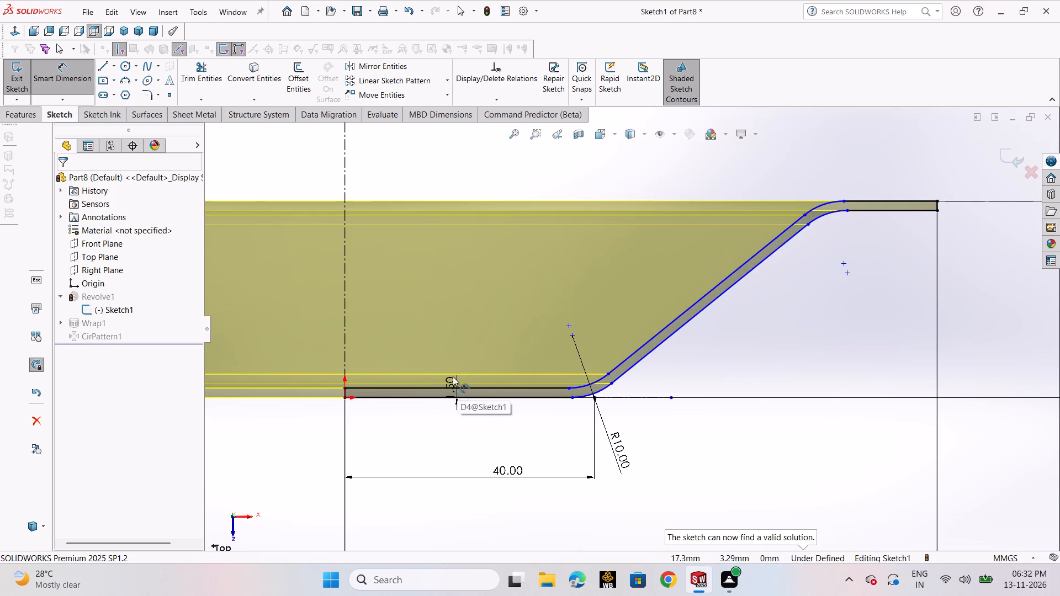
click(453, 376)
double_click(453, 378)
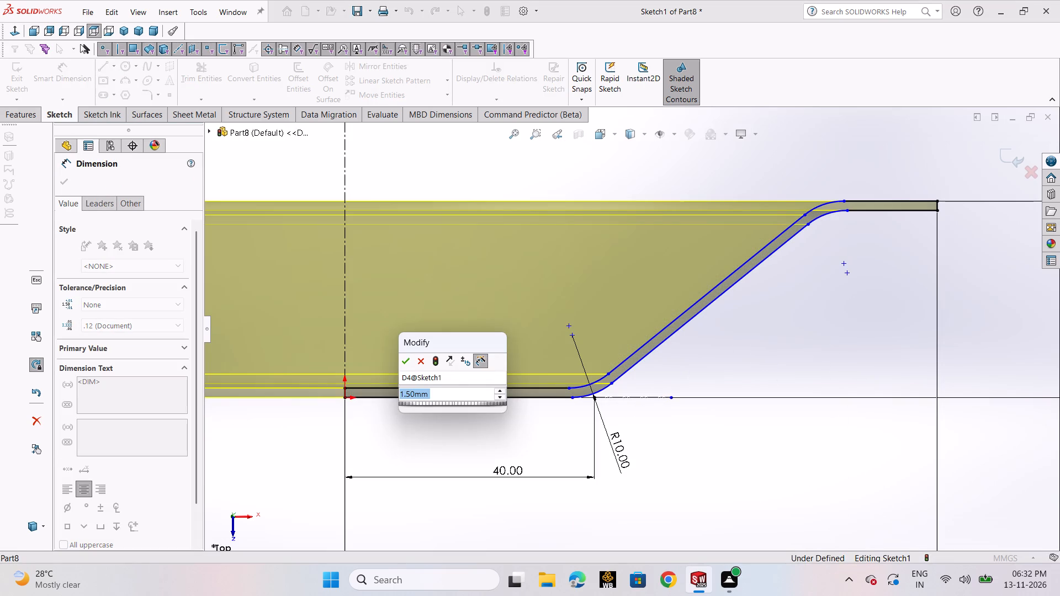
key(3)
key(Return)
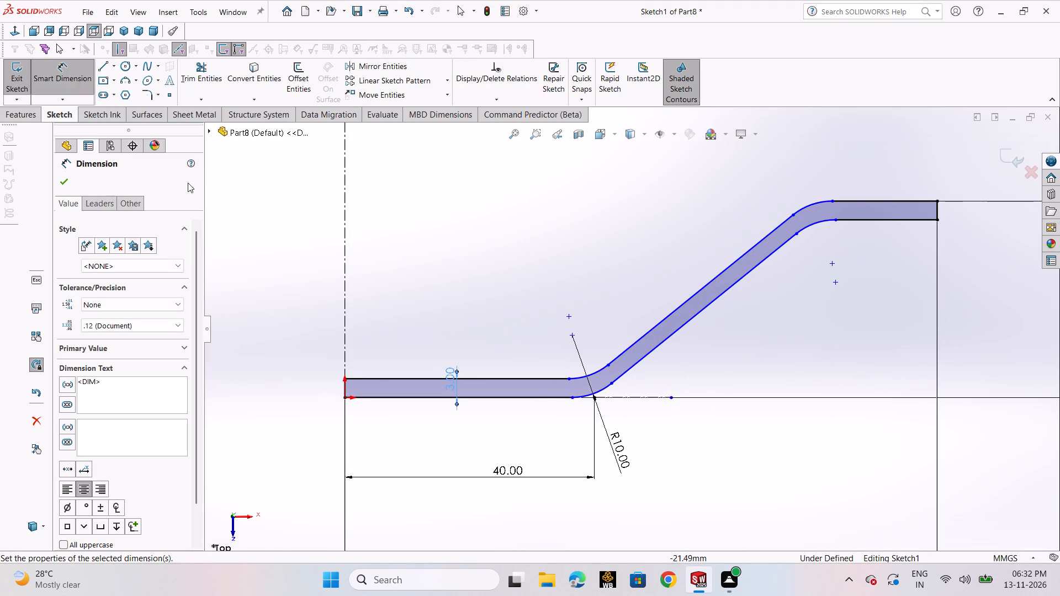
click(68, 183)
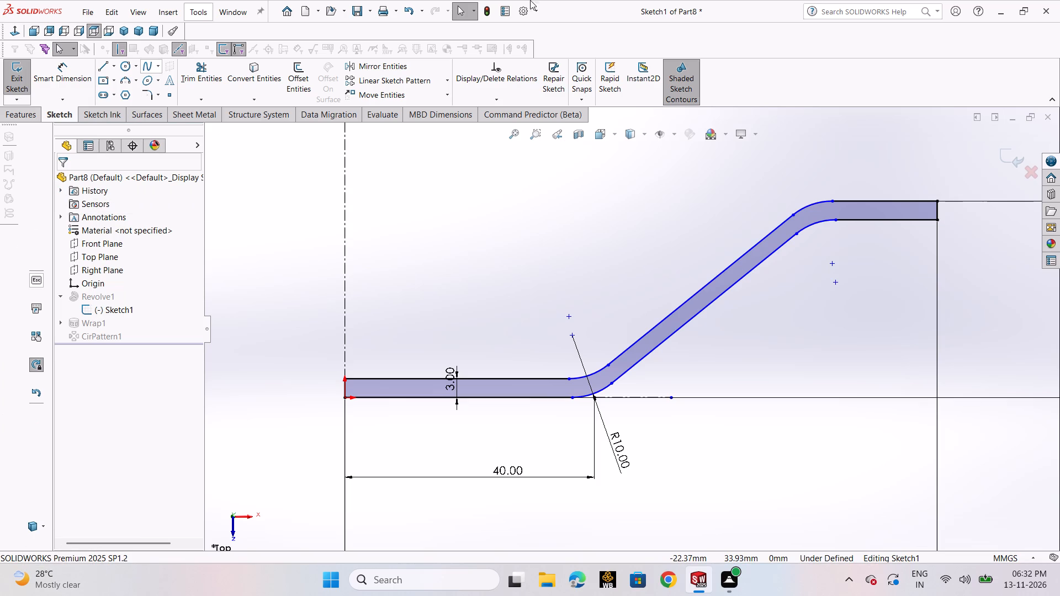
click(23, 67)
Edit the wrapped slot feature, Wrap1, and set its deboss depth to 4.5 mm.
scroll(603, 281, up, 2)
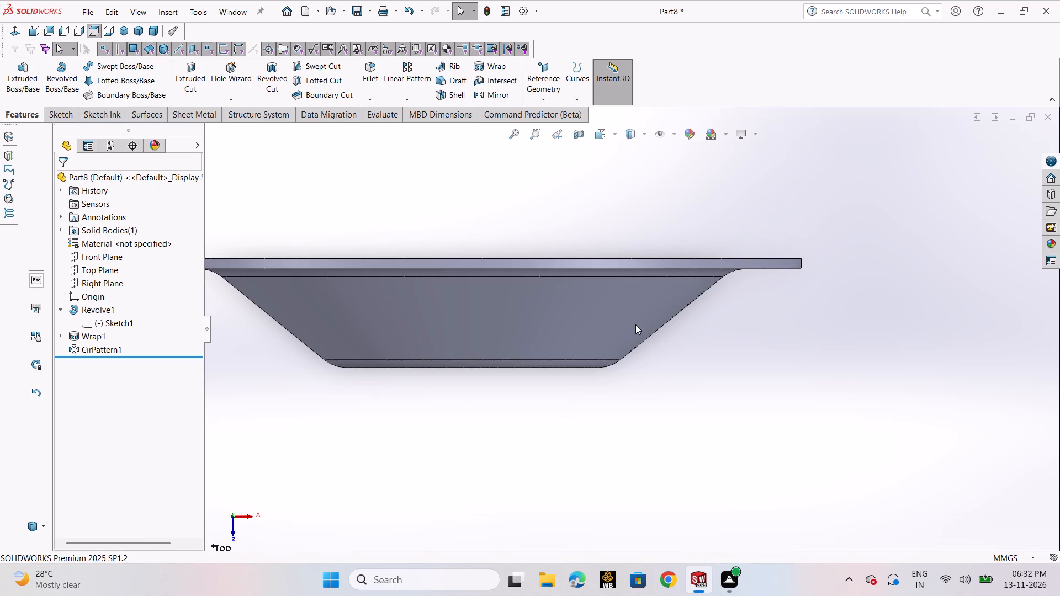
scroll(685, 338, up, 1)
middle_drag(537, 355, 544, 435)
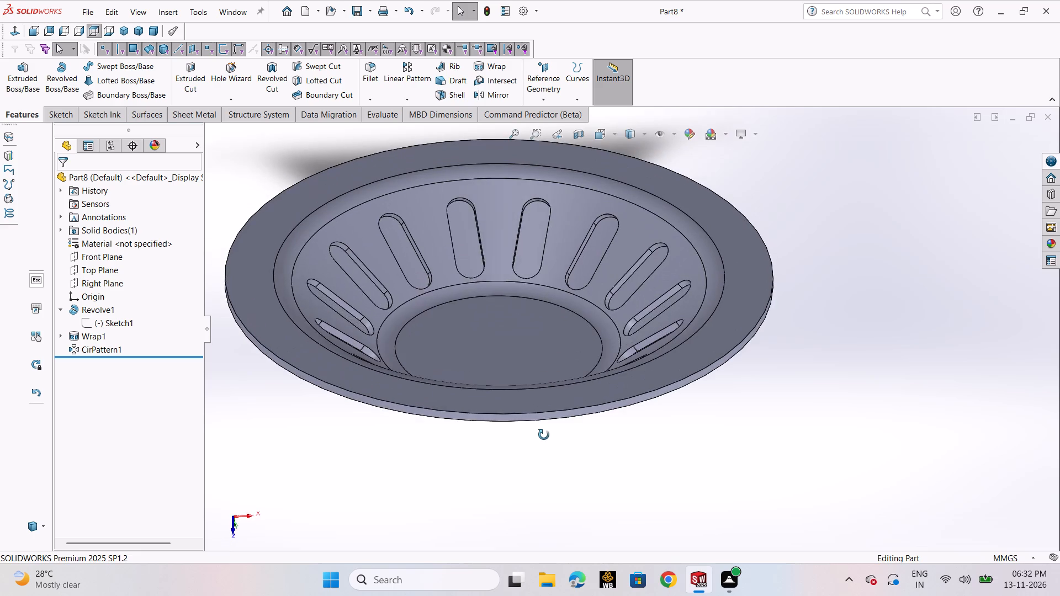
middle_drag(544, 435, 557, 418)
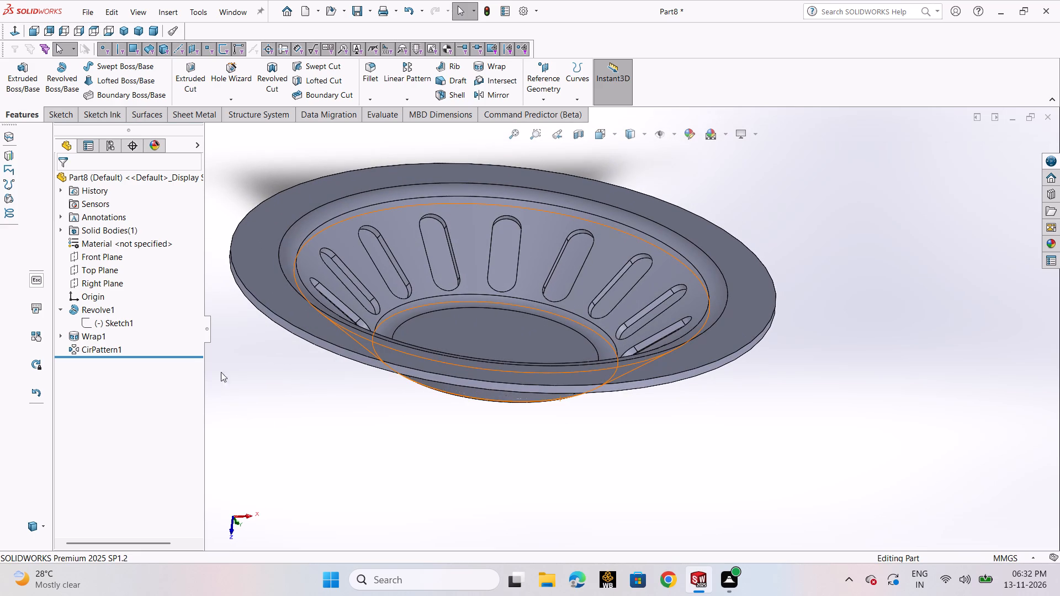
click(105, 339)
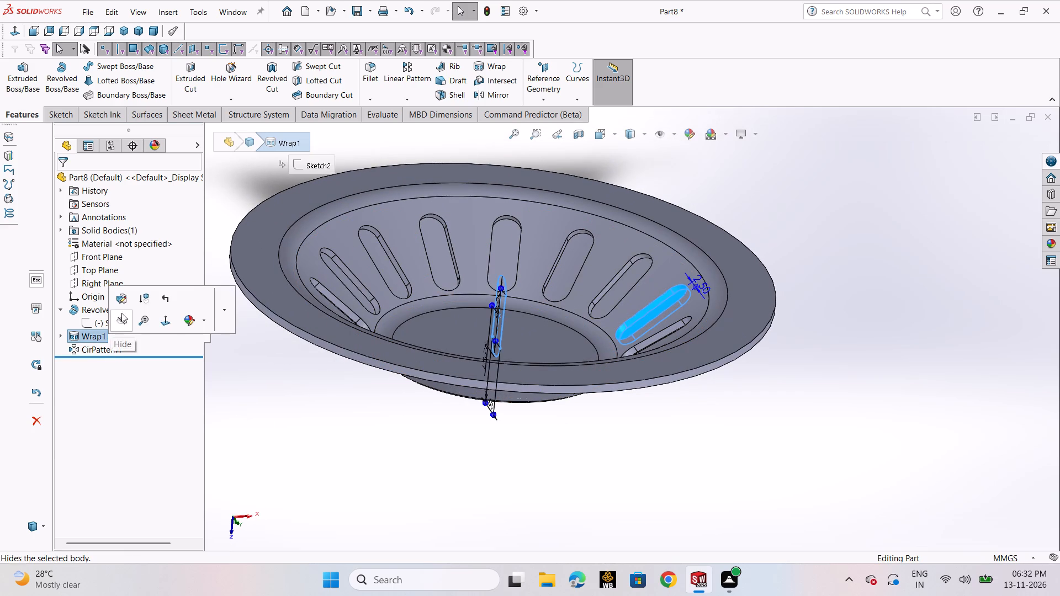
click(122, 305)
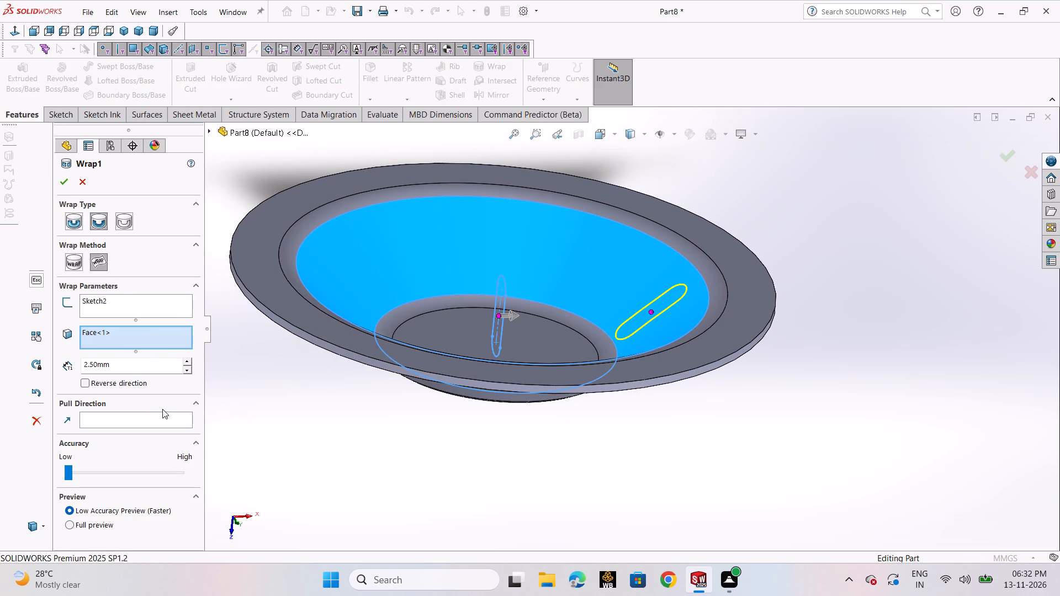
click(185, 361)
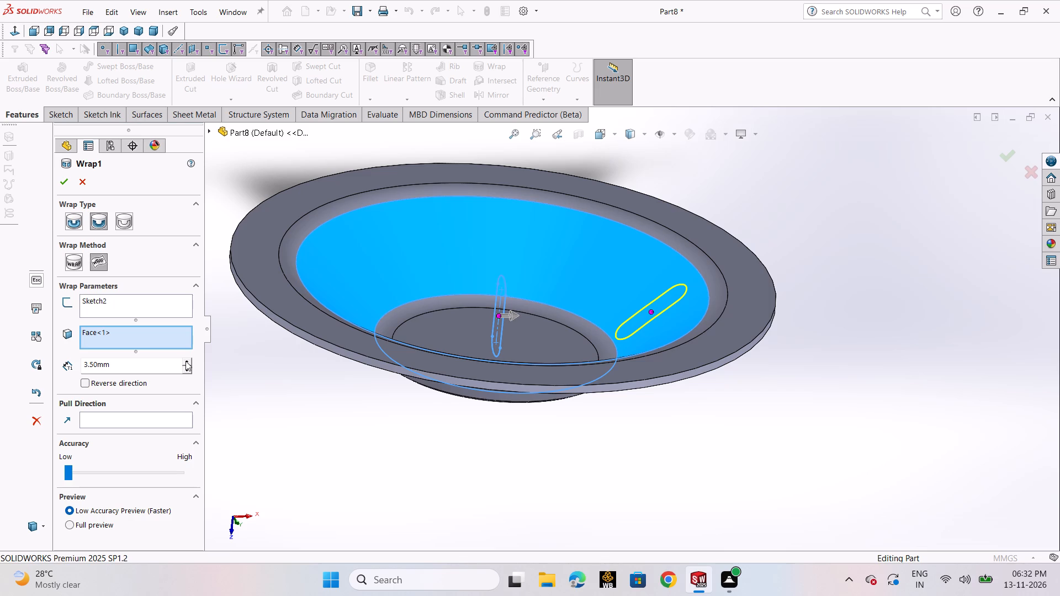
click(187, 363)
click(61, 183)
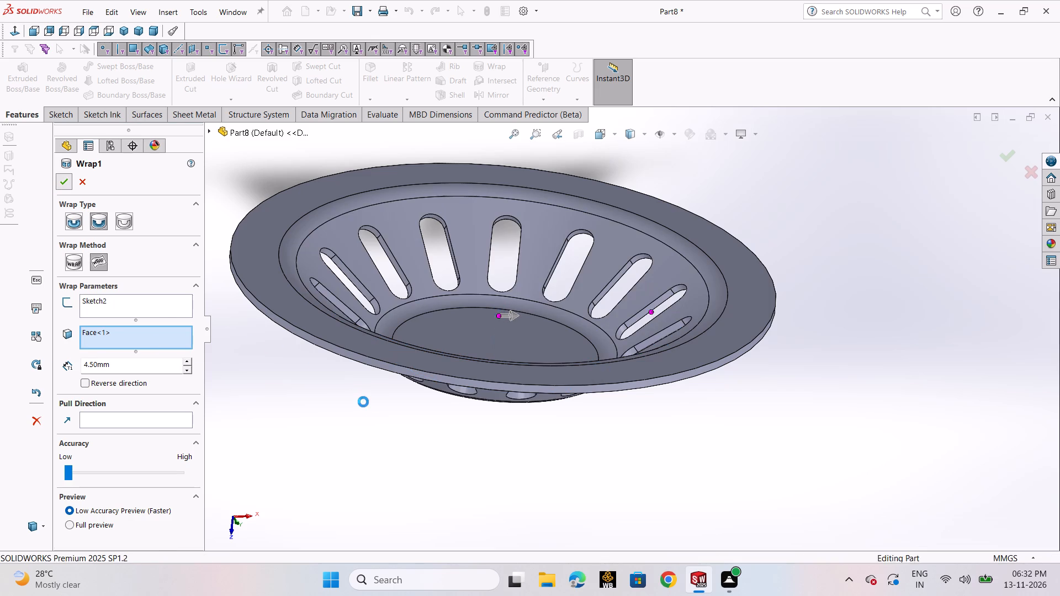
click(368, 418)
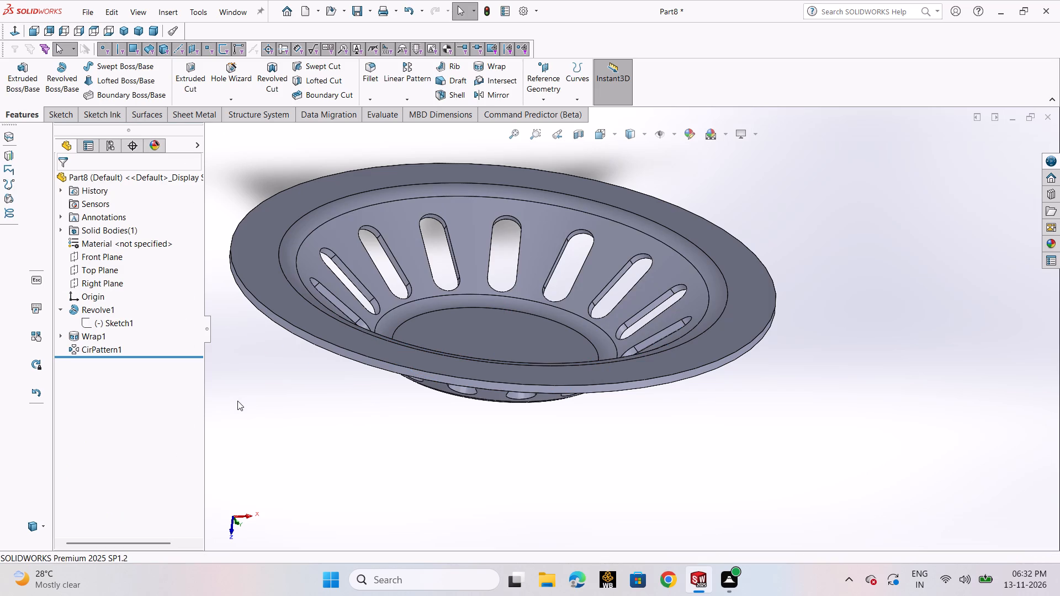
Create a reference plane offset 95 mm from the Top Plane.
click(102, 266)
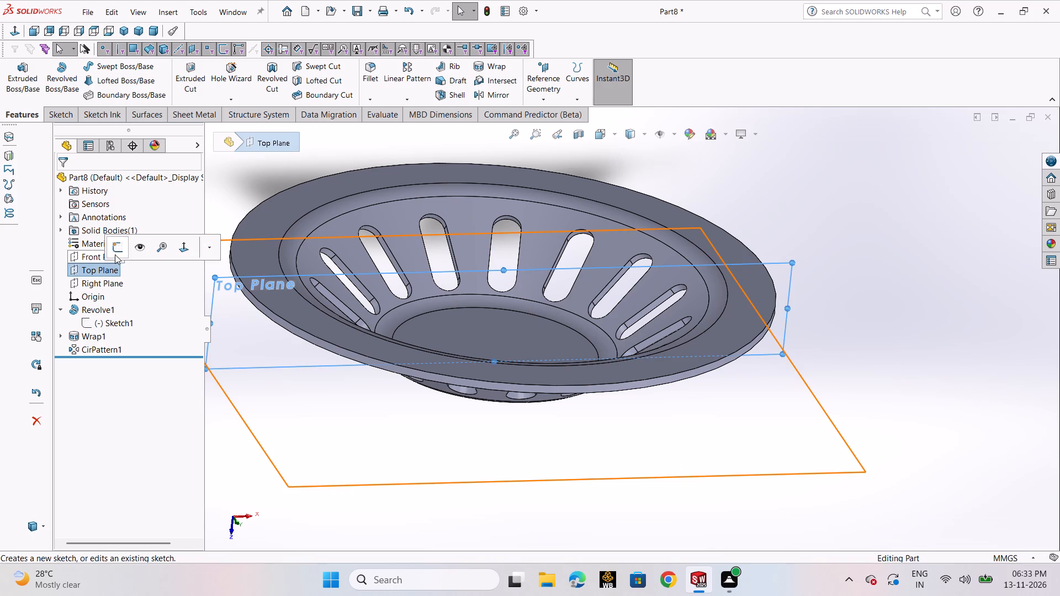
click(532, 99)
click(534, 110)
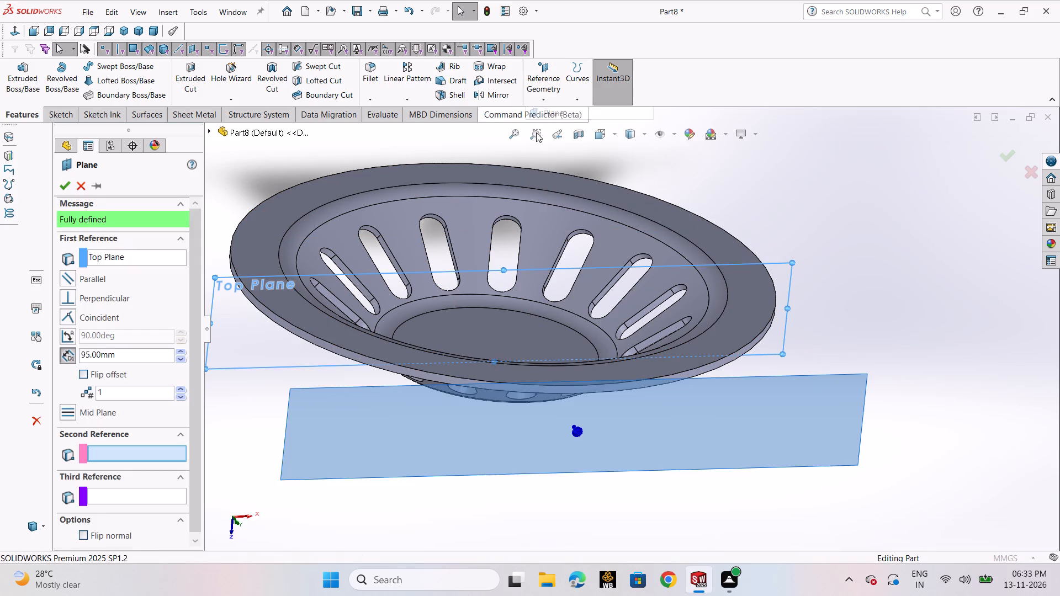
click(66, 185)
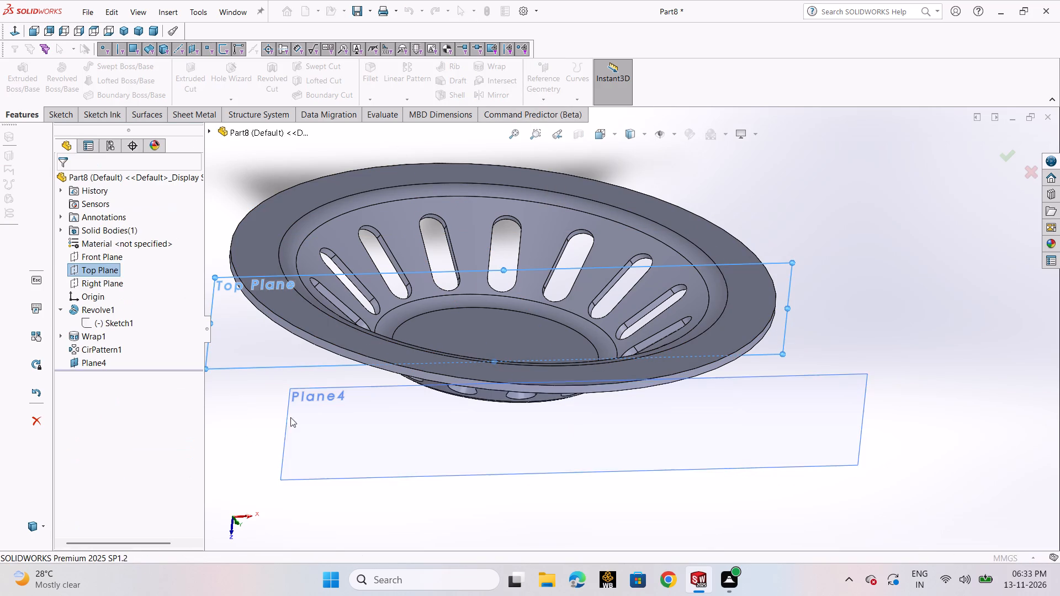
Start a new sketch on the new offset plane in front of the dish.
click(515, 486)
click(574, 451)
click(633, 417)
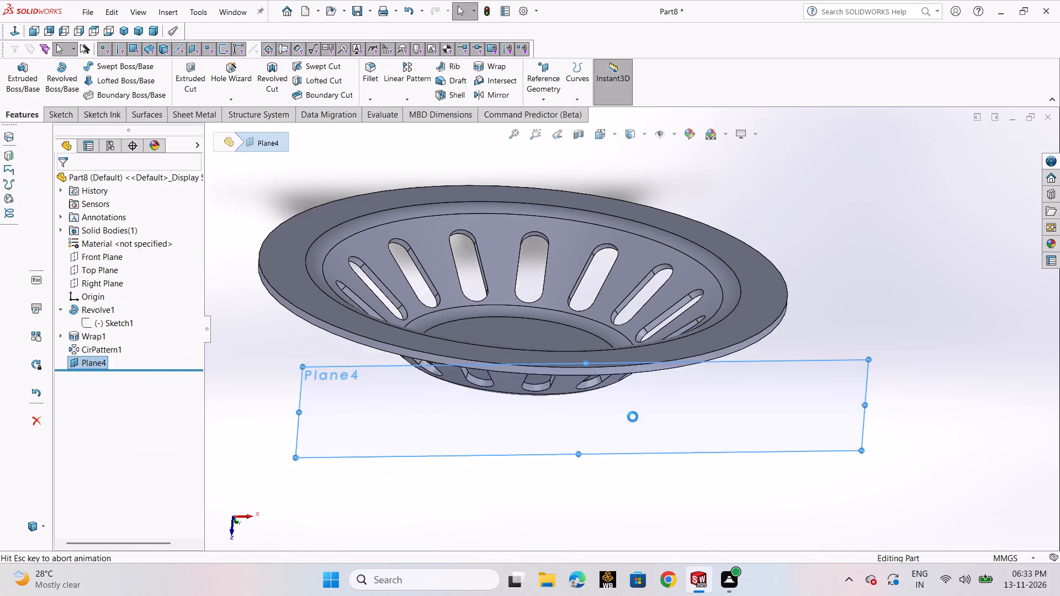
scroll(658, 304, down, 6)
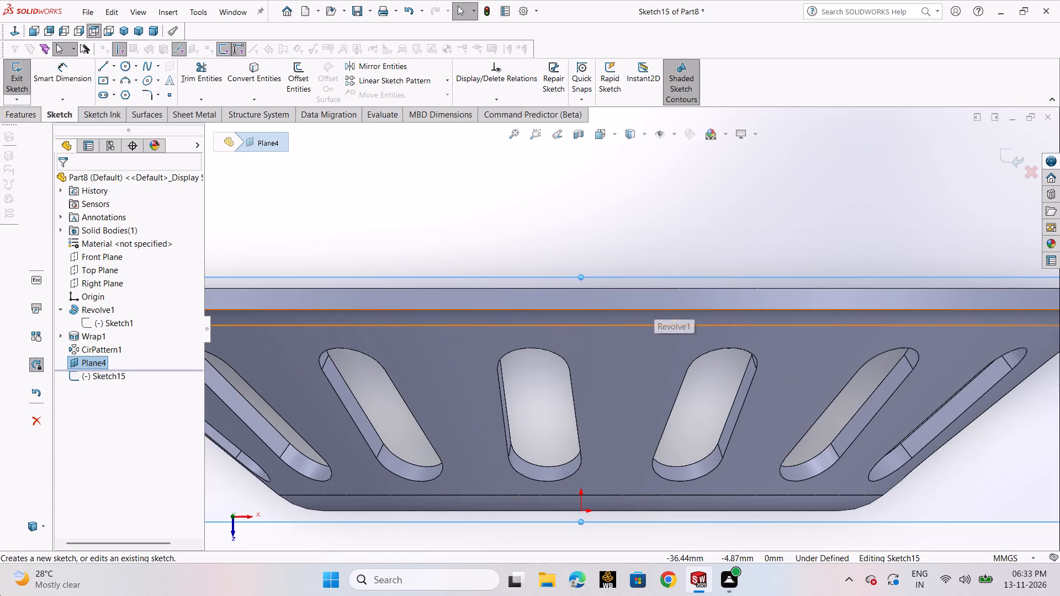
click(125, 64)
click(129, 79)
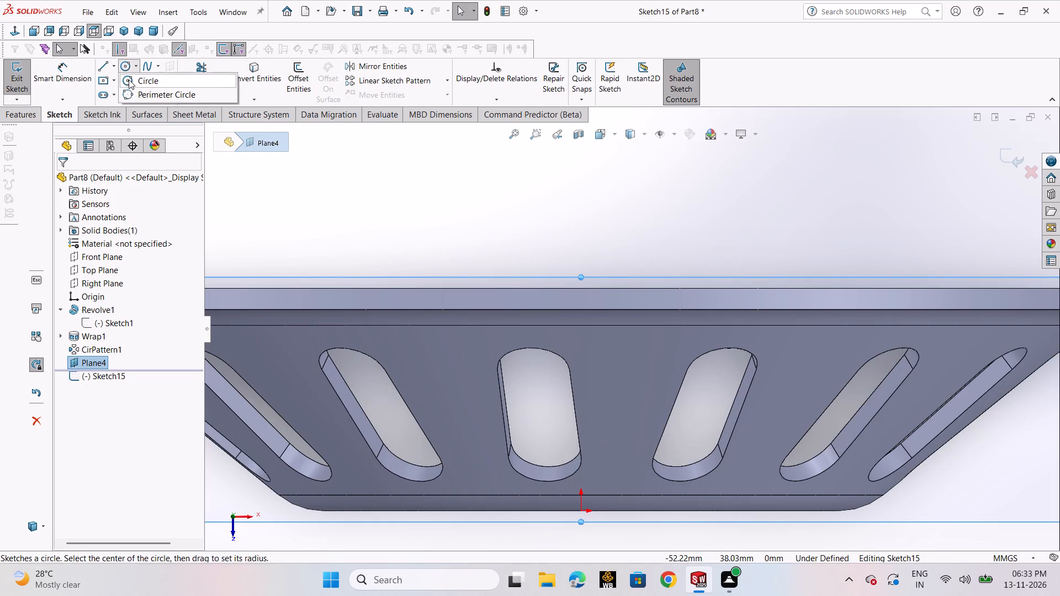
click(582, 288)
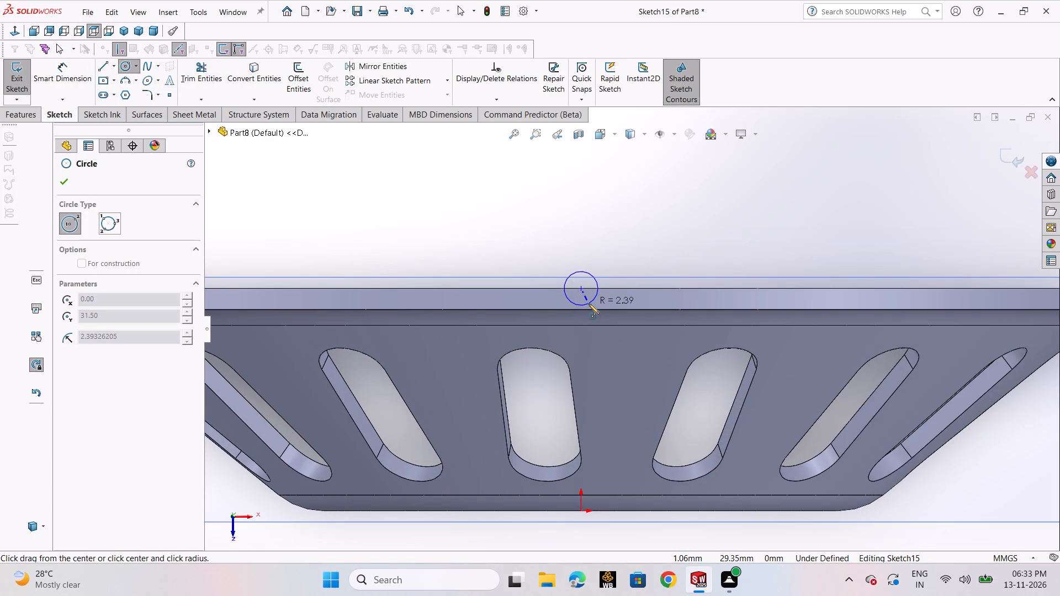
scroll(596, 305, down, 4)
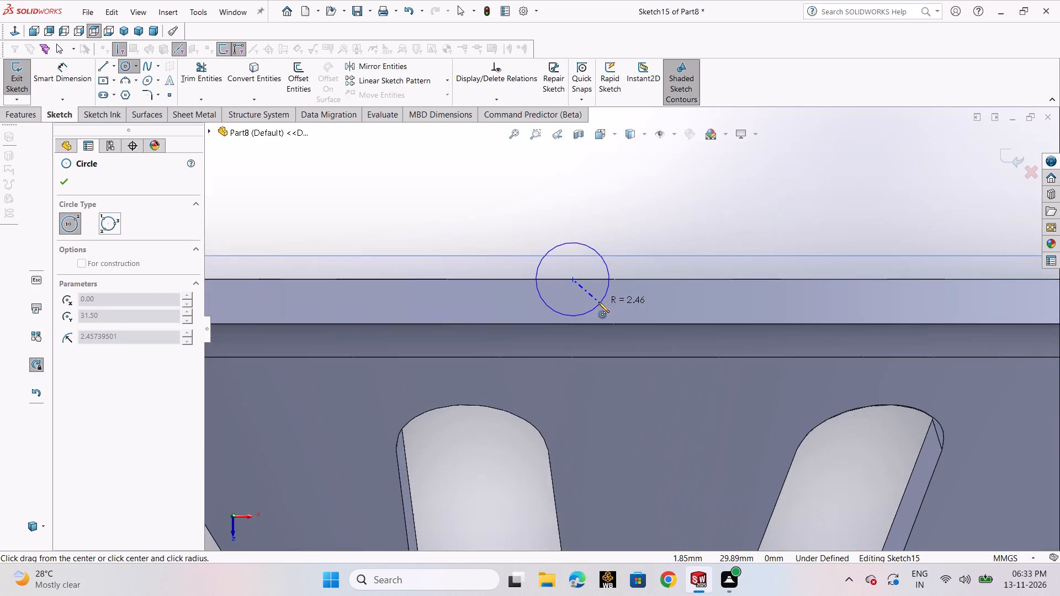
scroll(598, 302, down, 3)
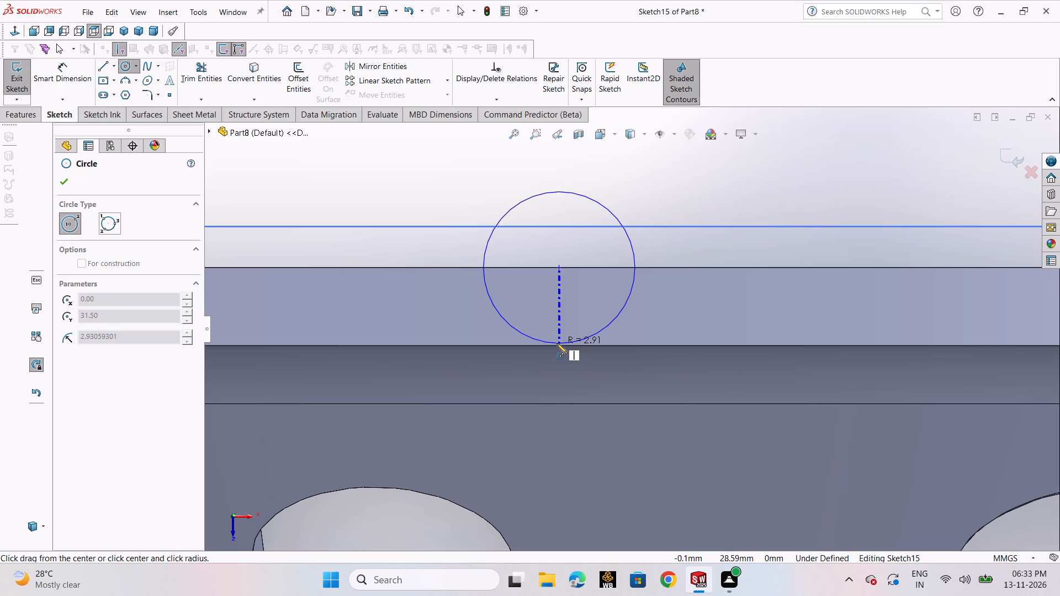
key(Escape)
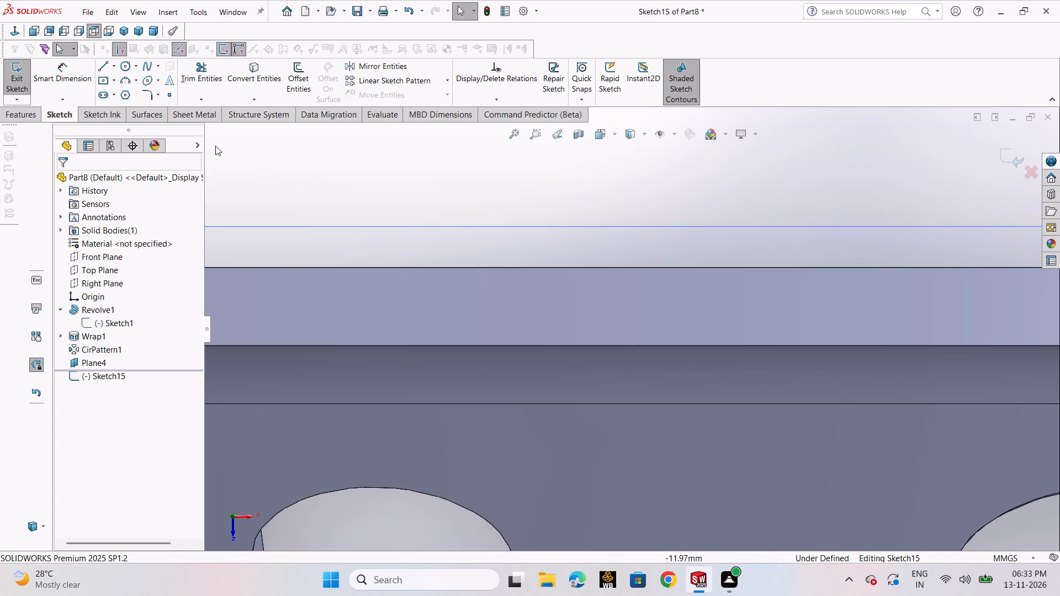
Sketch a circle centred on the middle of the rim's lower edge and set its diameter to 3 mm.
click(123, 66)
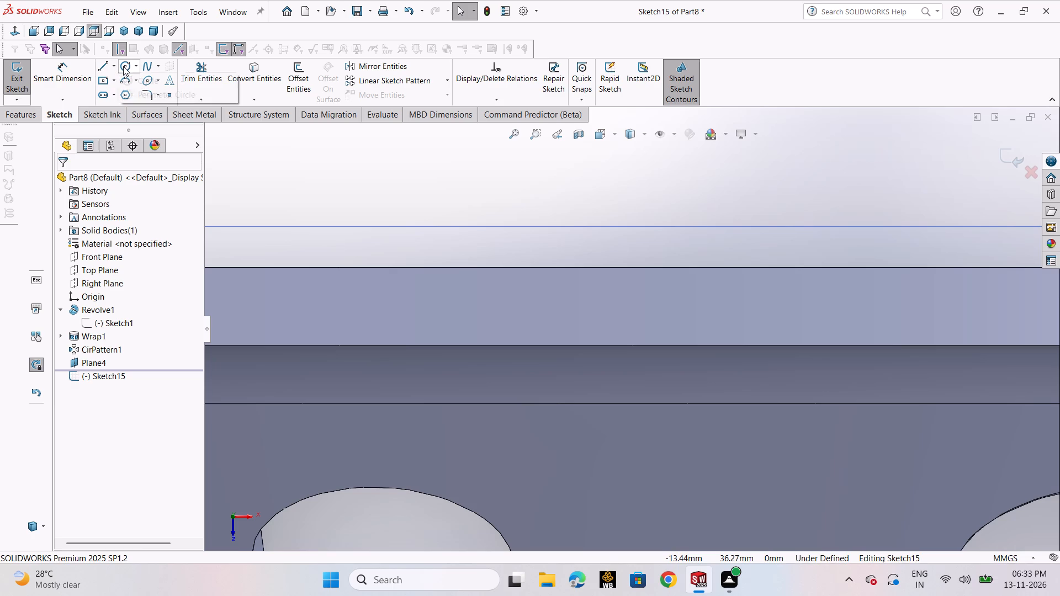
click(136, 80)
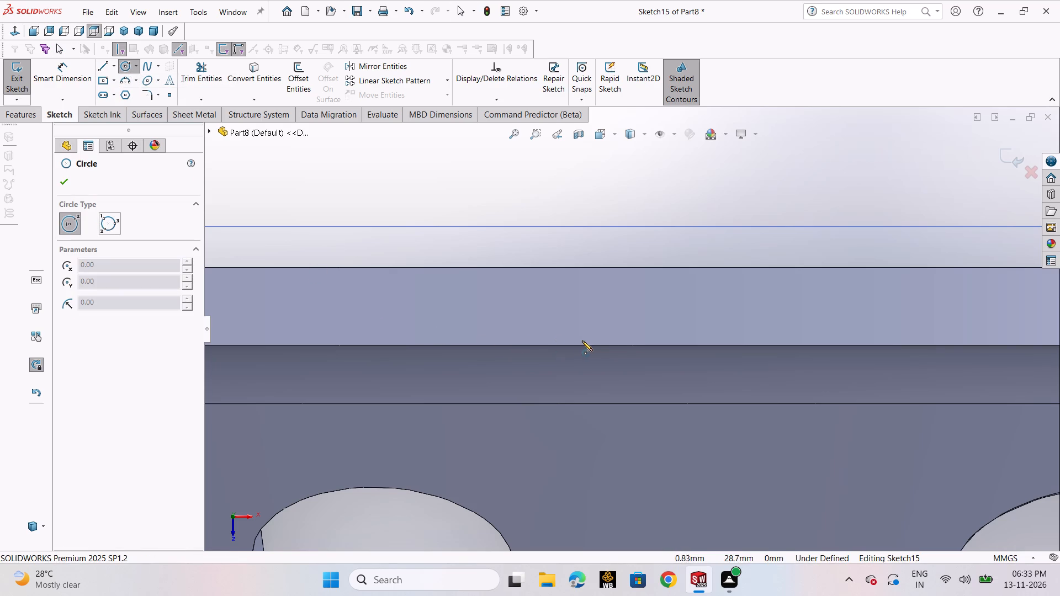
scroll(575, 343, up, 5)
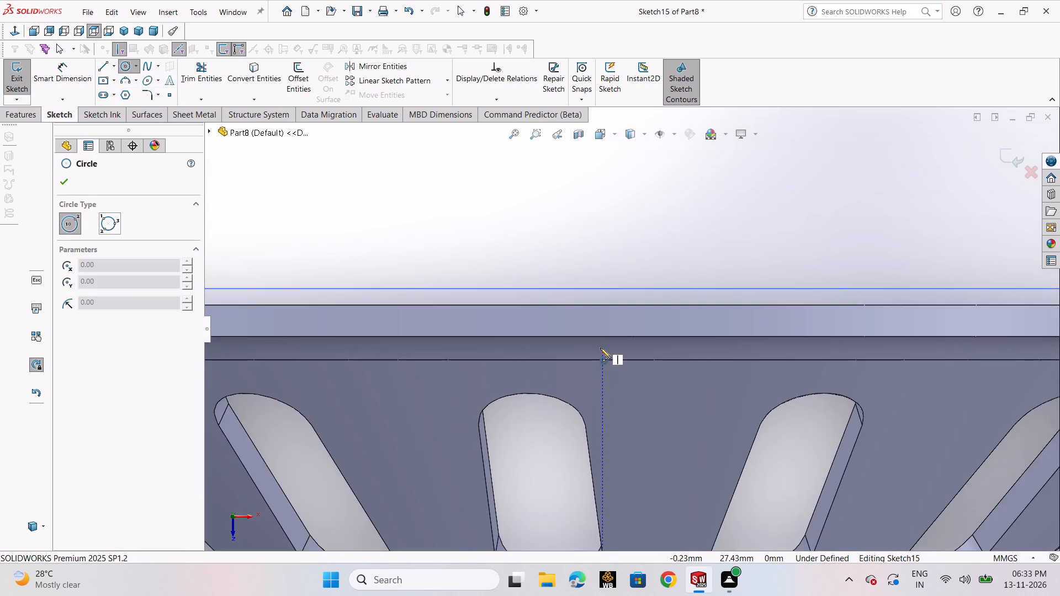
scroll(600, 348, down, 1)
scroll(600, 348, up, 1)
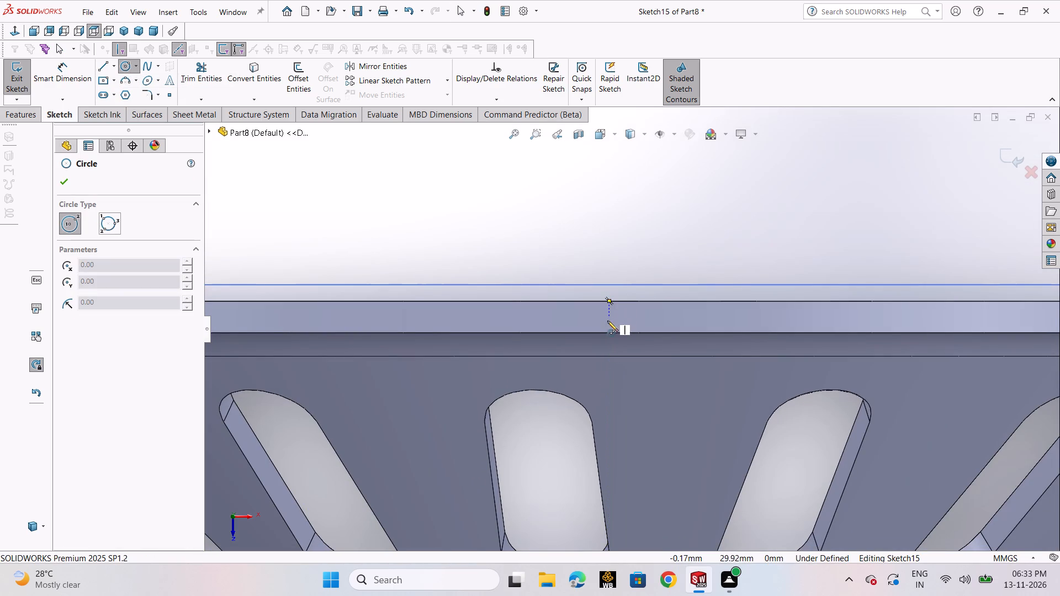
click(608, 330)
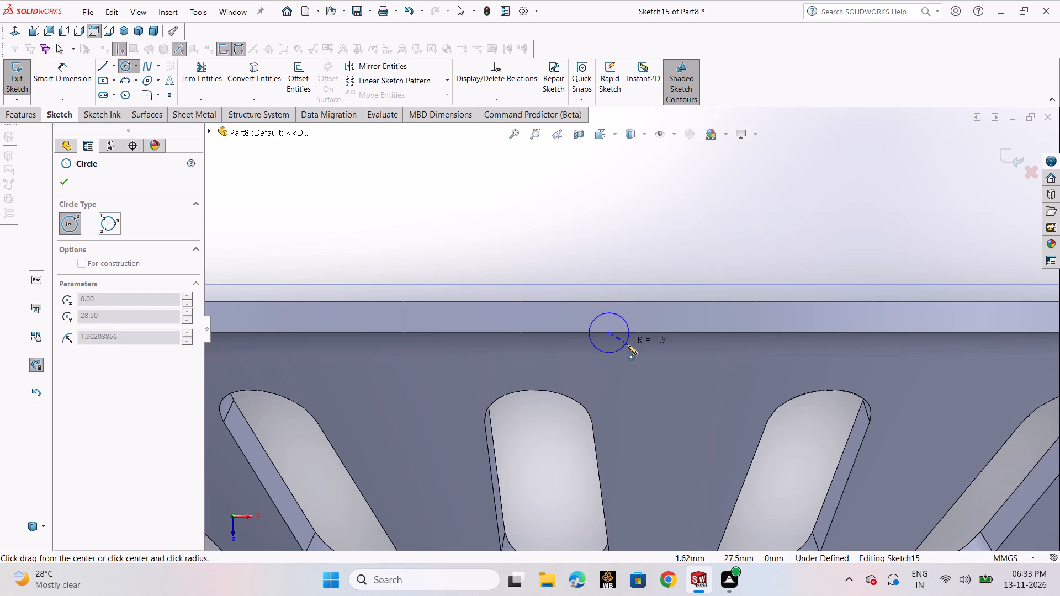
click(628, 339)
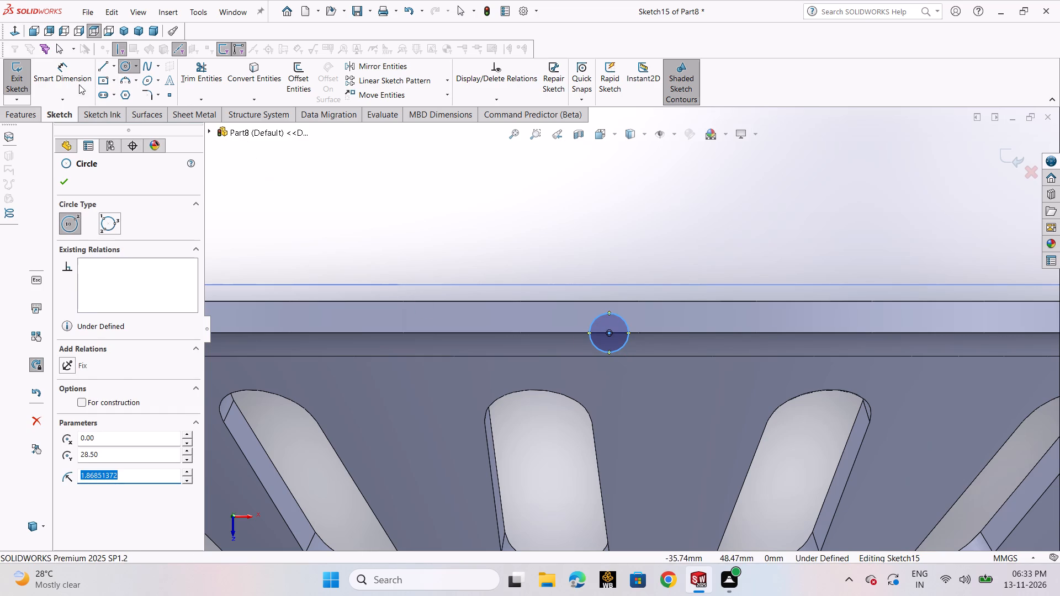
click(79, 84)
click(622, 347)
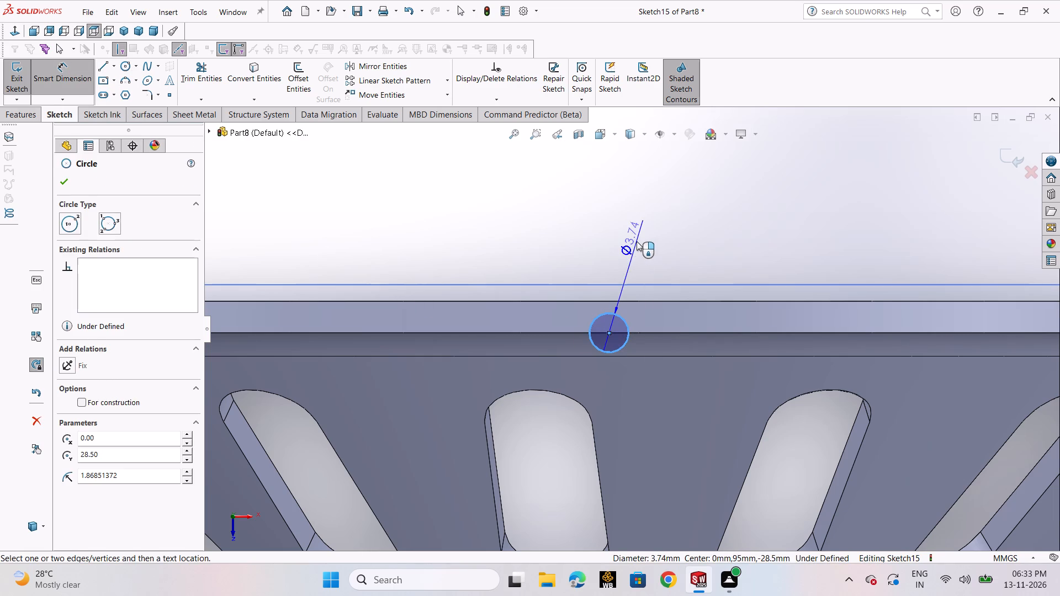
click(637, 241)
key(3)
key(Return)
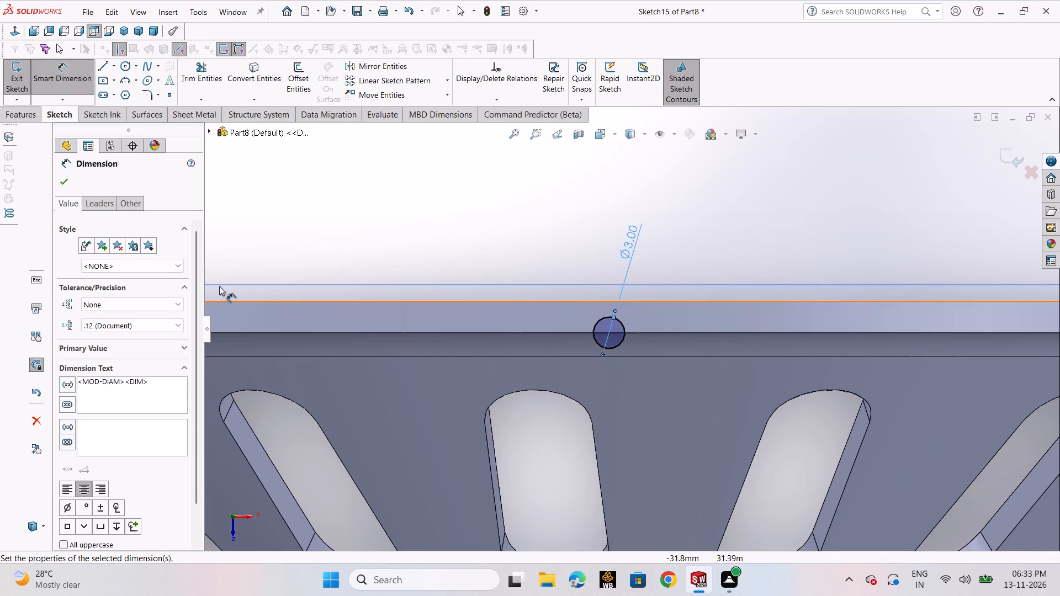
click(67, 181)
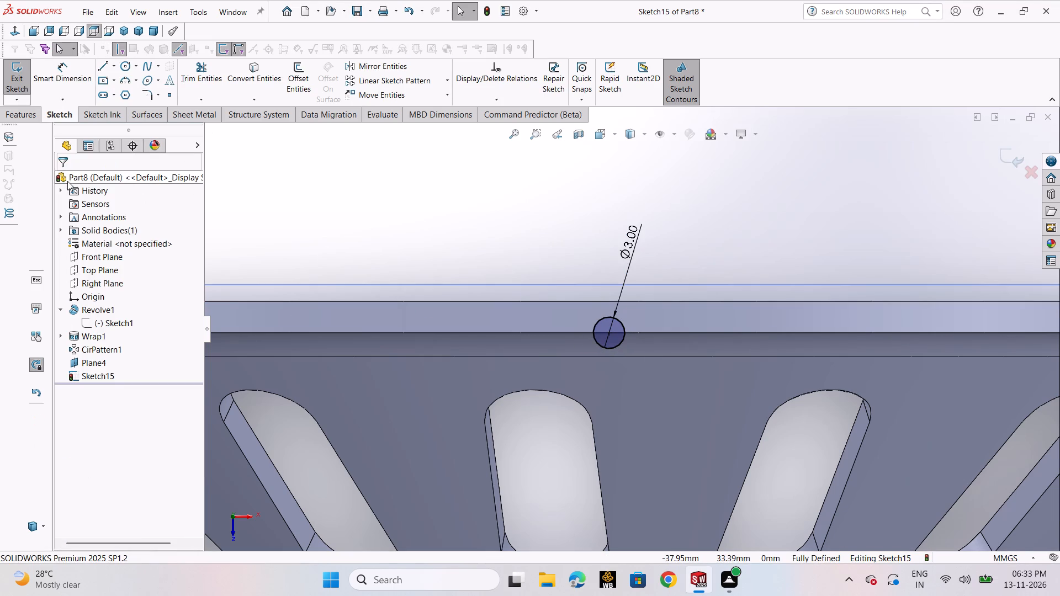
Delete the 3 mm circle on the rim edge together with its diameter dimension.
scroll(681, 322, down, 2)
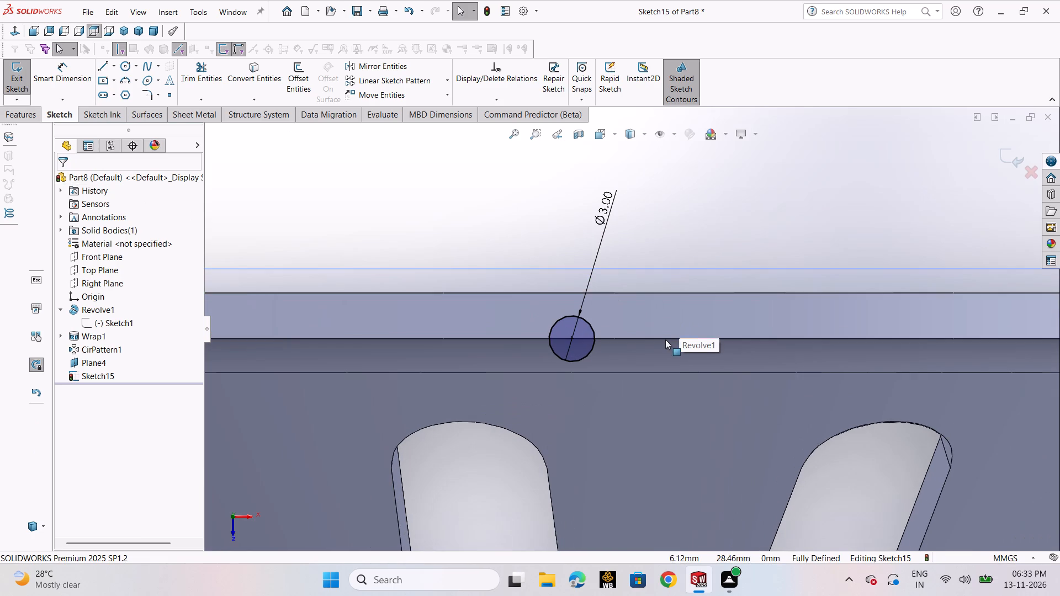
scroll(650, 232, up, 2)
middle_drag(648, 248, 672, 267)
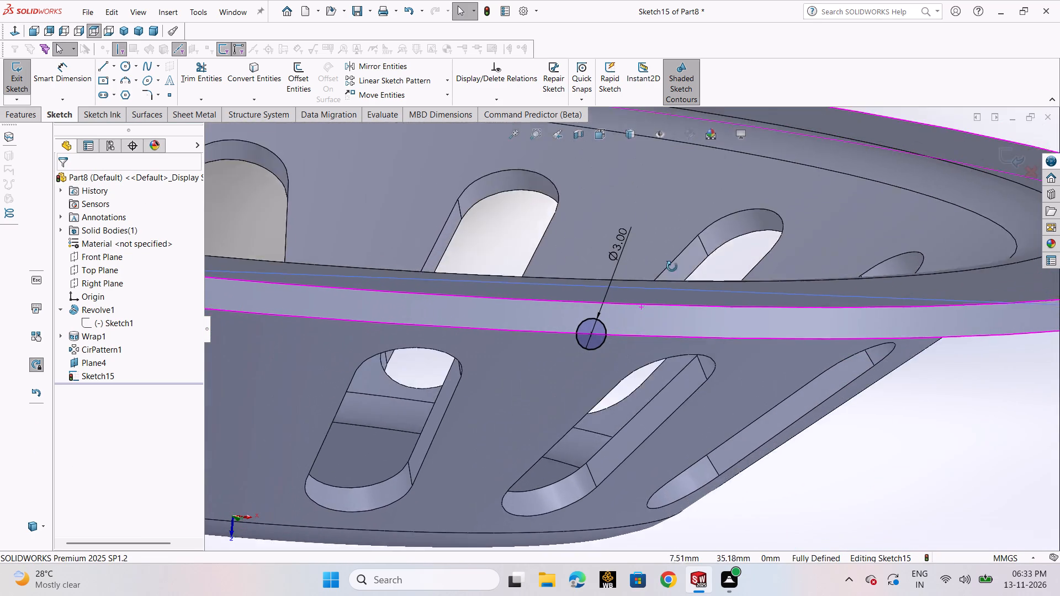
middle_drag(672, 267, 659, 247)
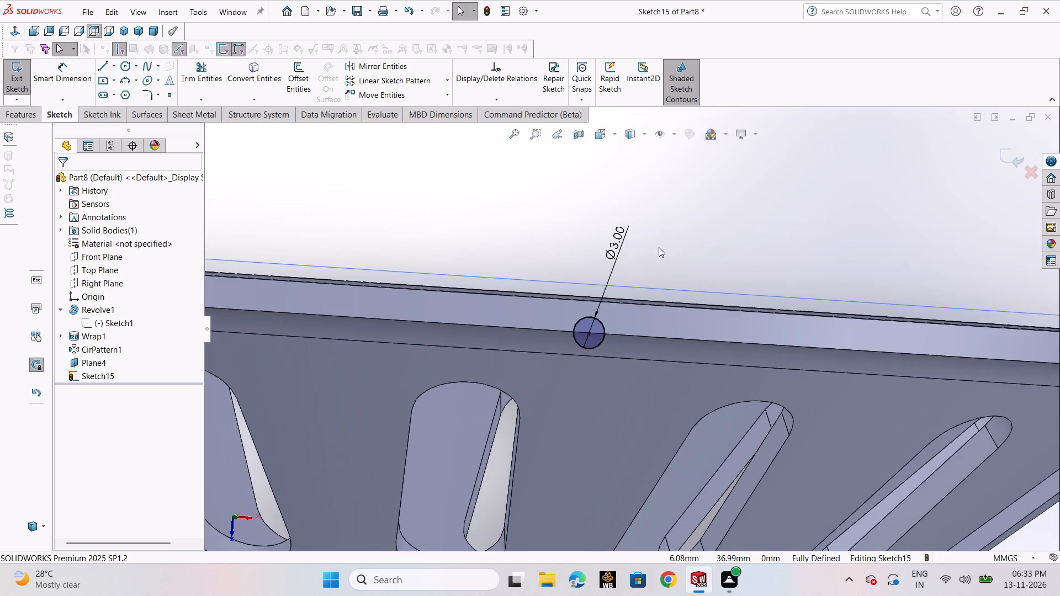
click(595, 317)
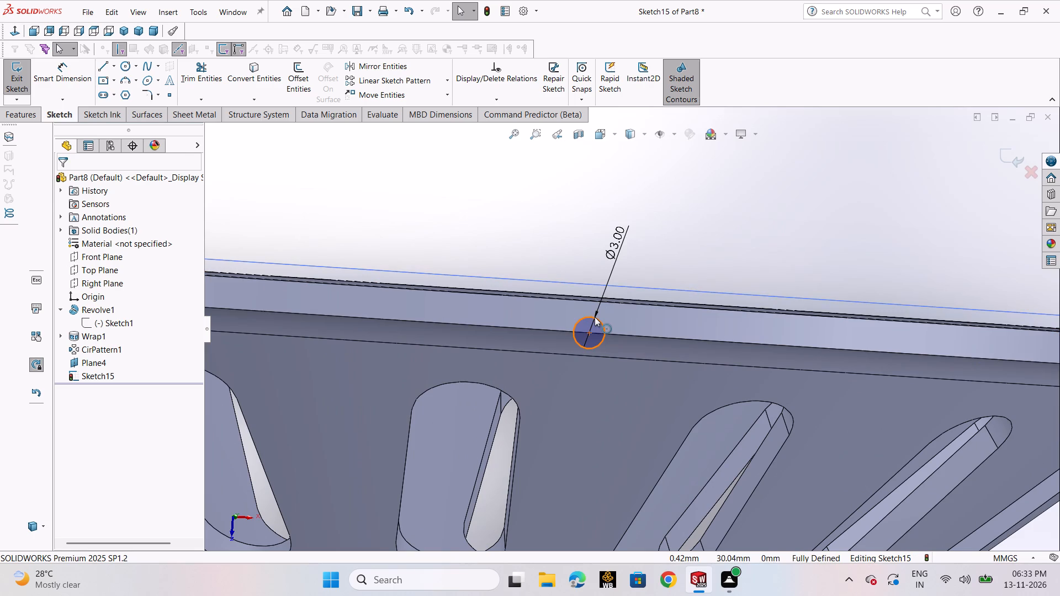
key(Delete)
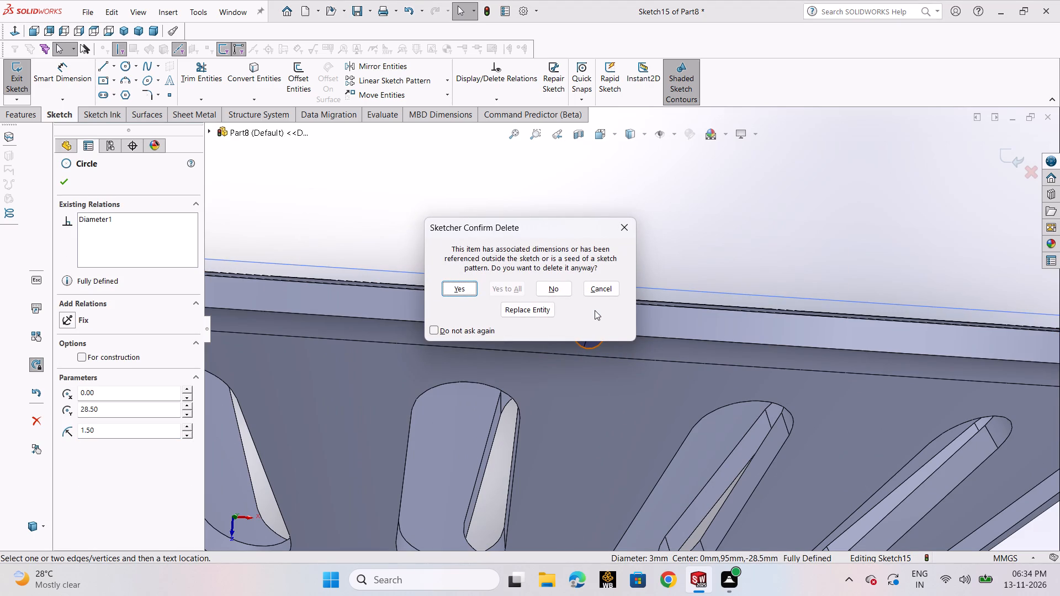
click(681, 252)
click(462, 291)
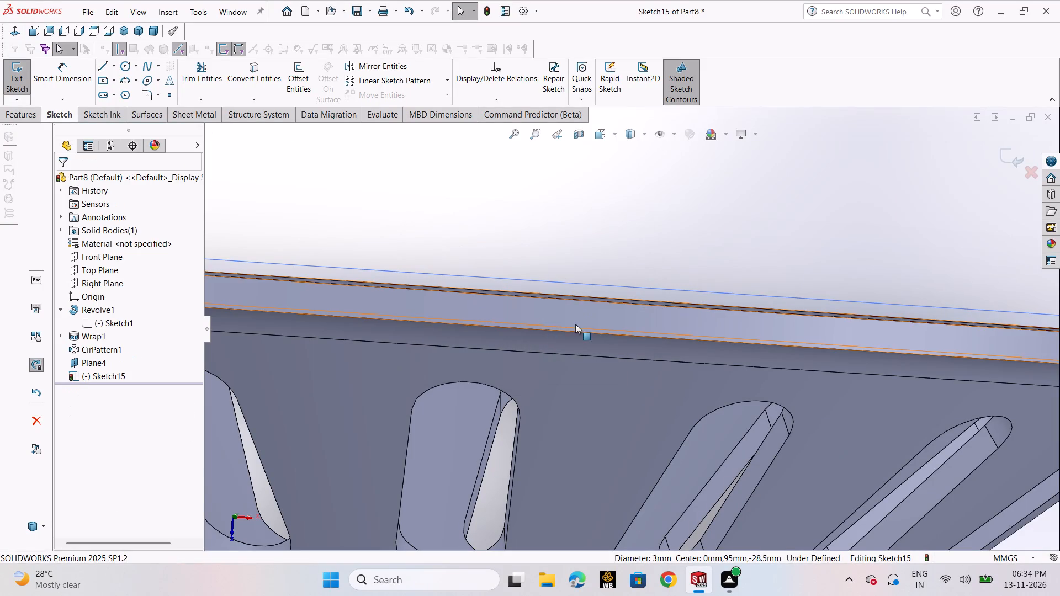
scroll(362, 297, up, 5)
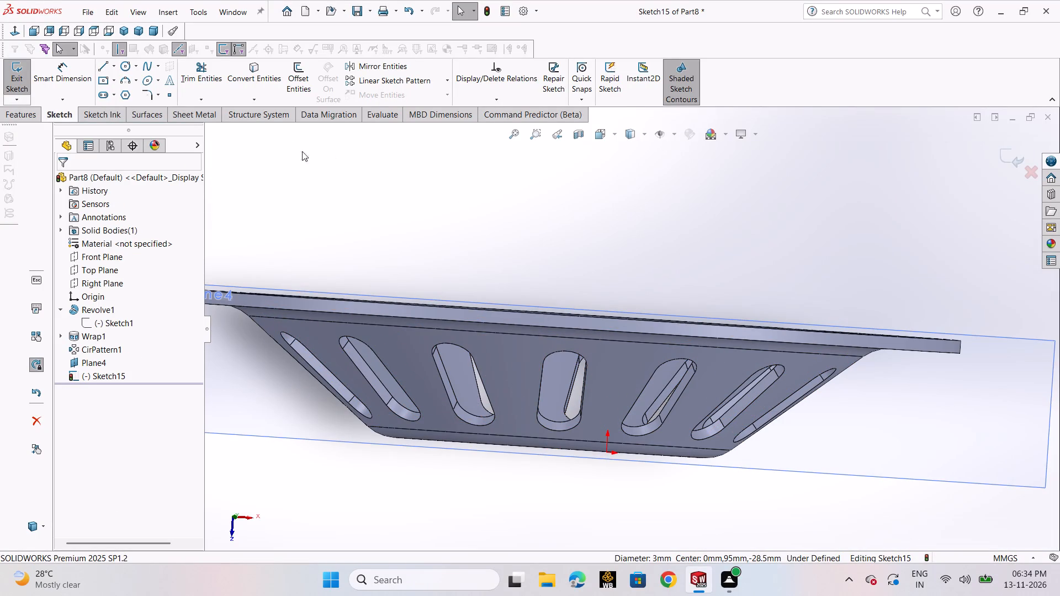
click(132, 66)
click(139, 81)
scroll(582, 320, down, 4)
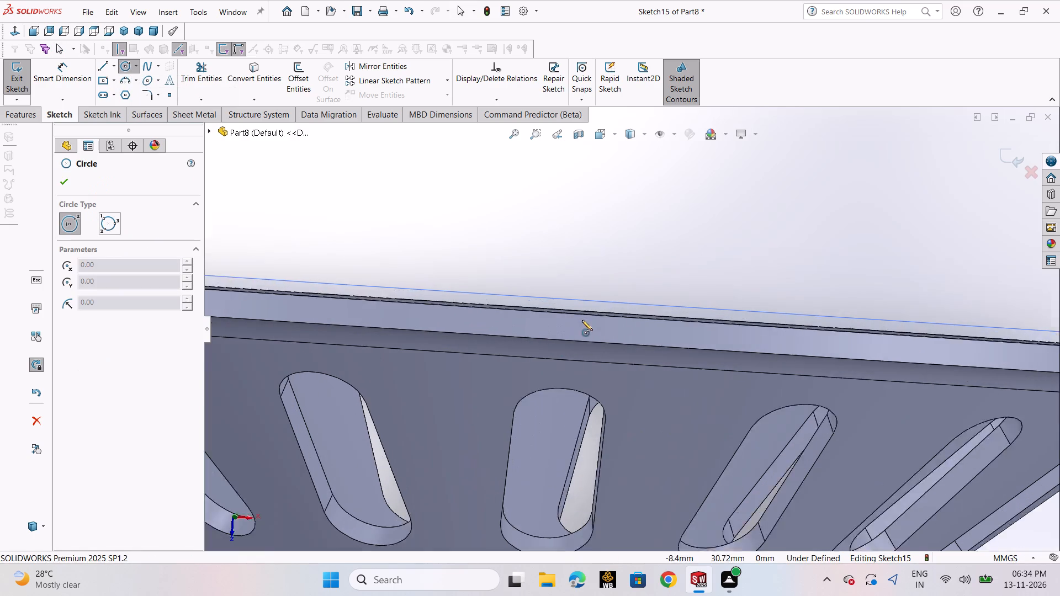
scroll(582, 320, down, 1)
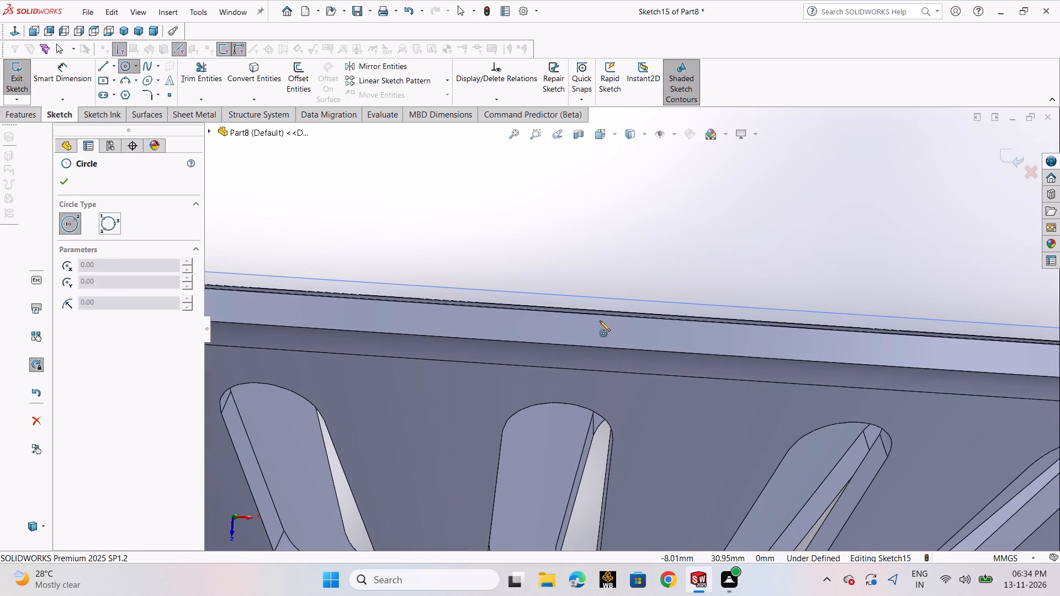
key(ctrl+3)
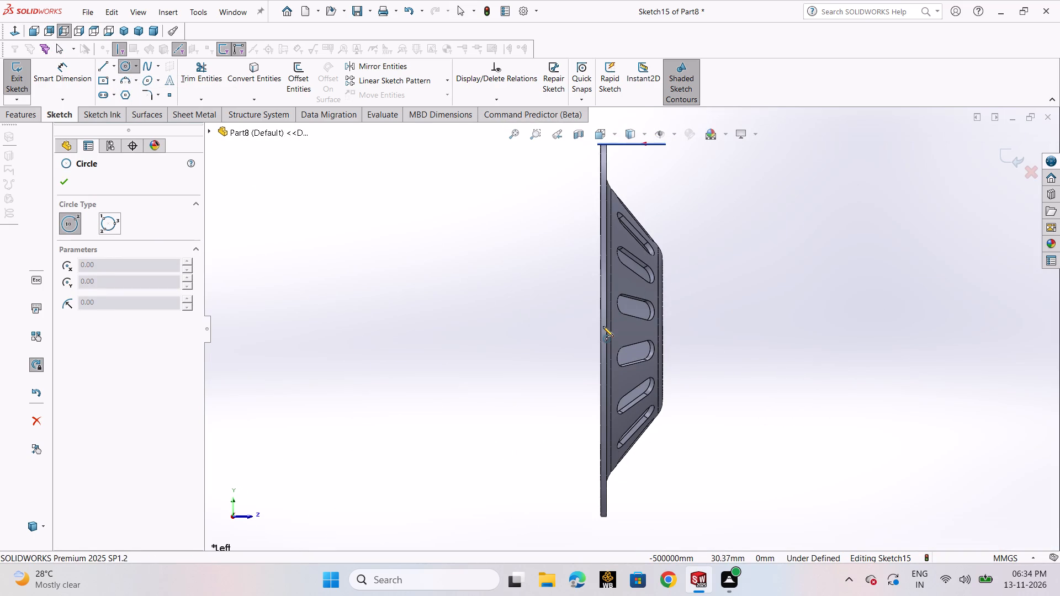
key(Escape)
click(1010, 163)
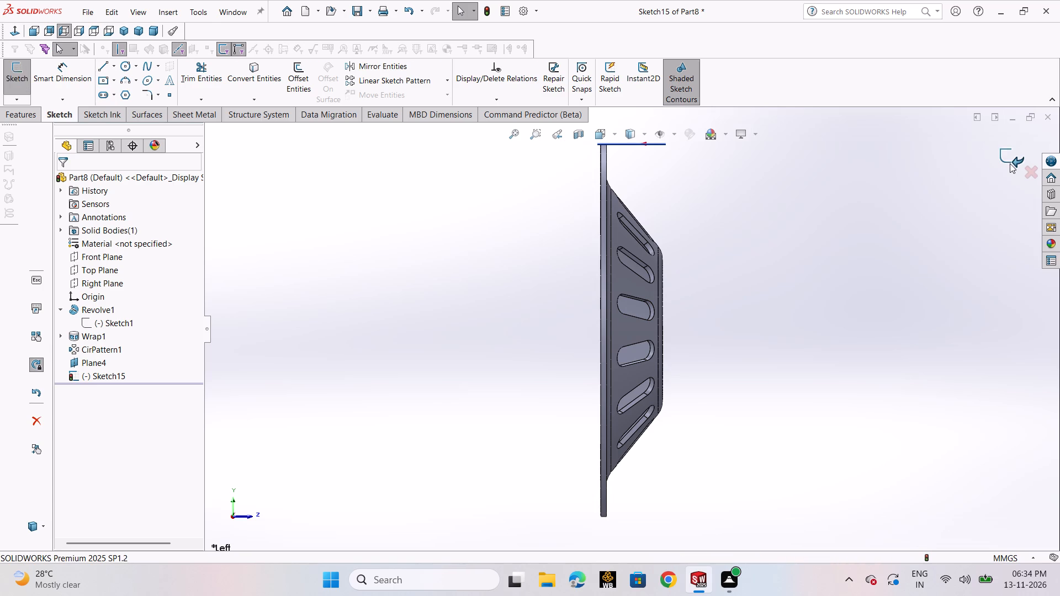
On the 95 mm offset plane, sketch a circle of about 2.27 mm radius centred on the midpoint of the rim's upper edge.
click(95, 363)
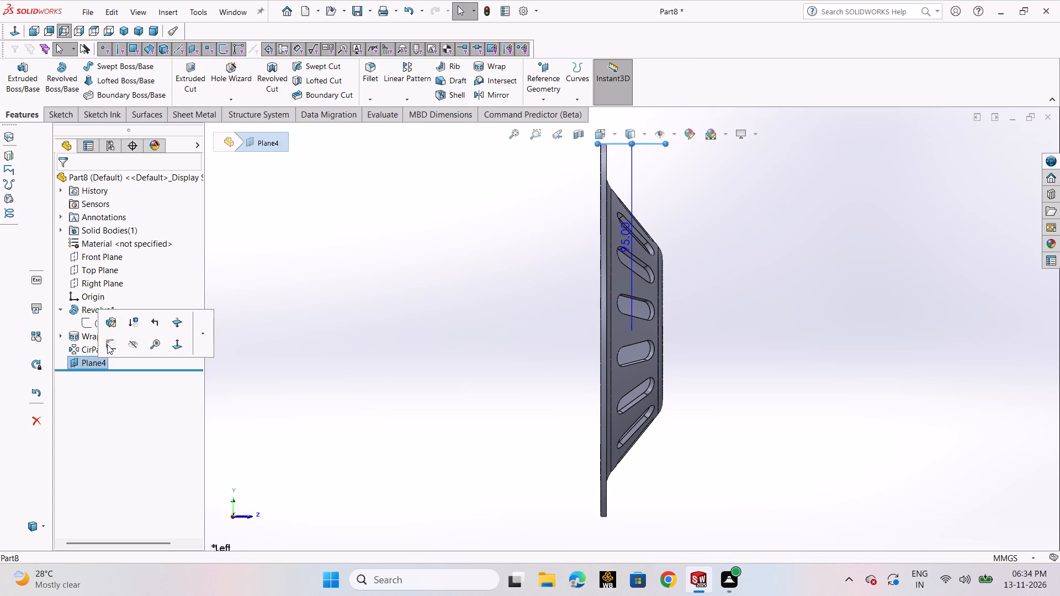
click(108, 344)
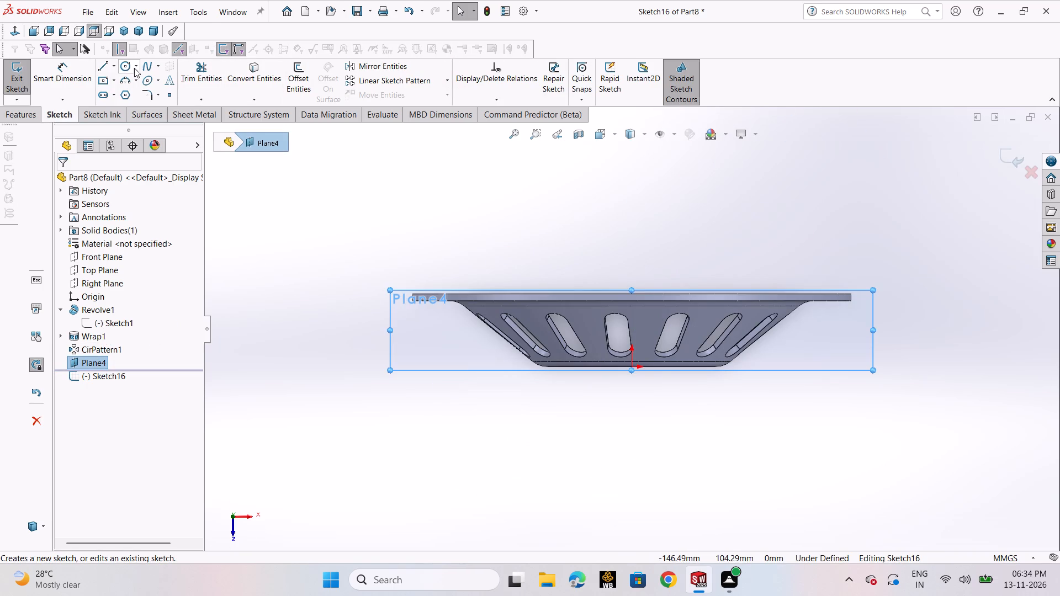
click(126, 66)
click(135, 79)
scroll(602, 322, down, 4)
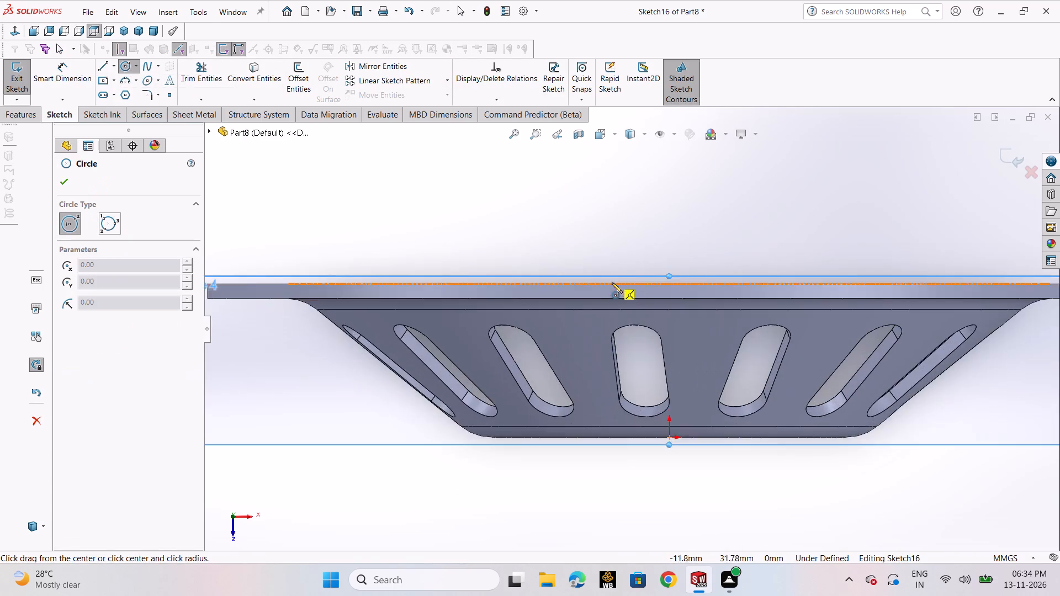
scroll(612, 283, down, 4)
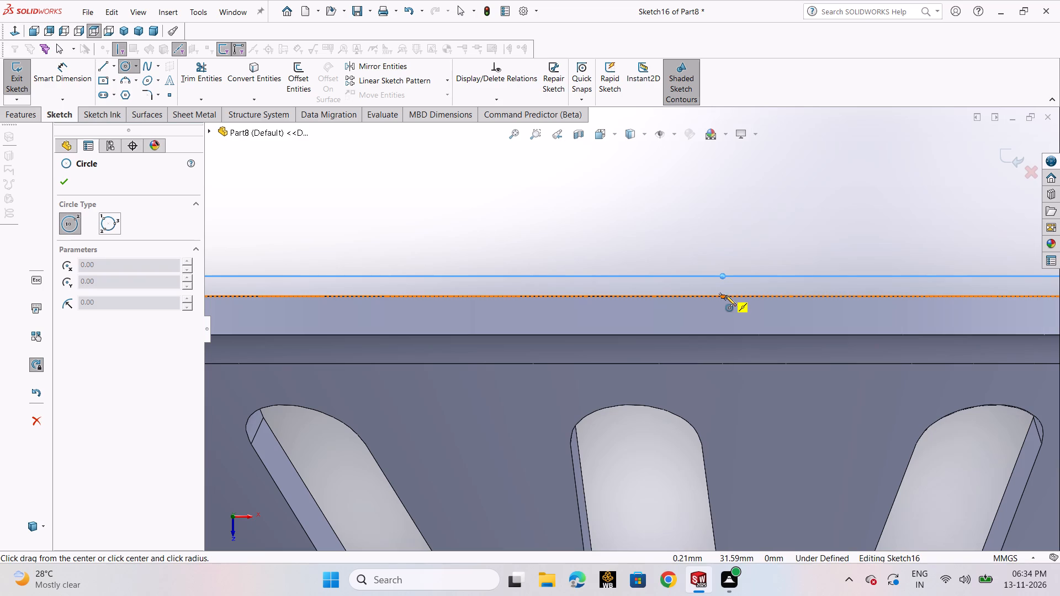
click(724, 295)
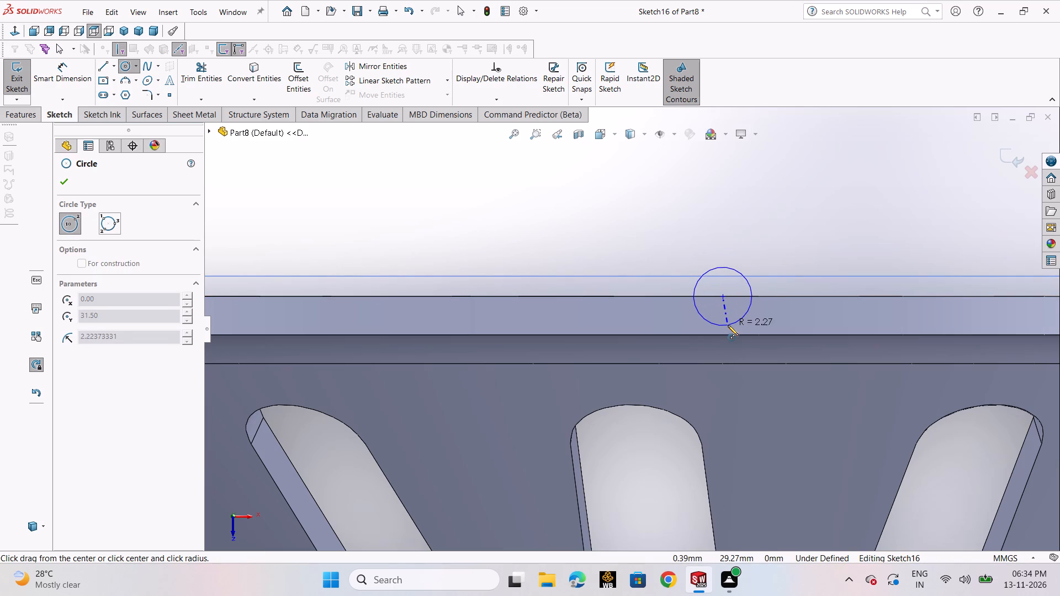
click(728, 325)
right_click(728, 325)
click(748, 336)
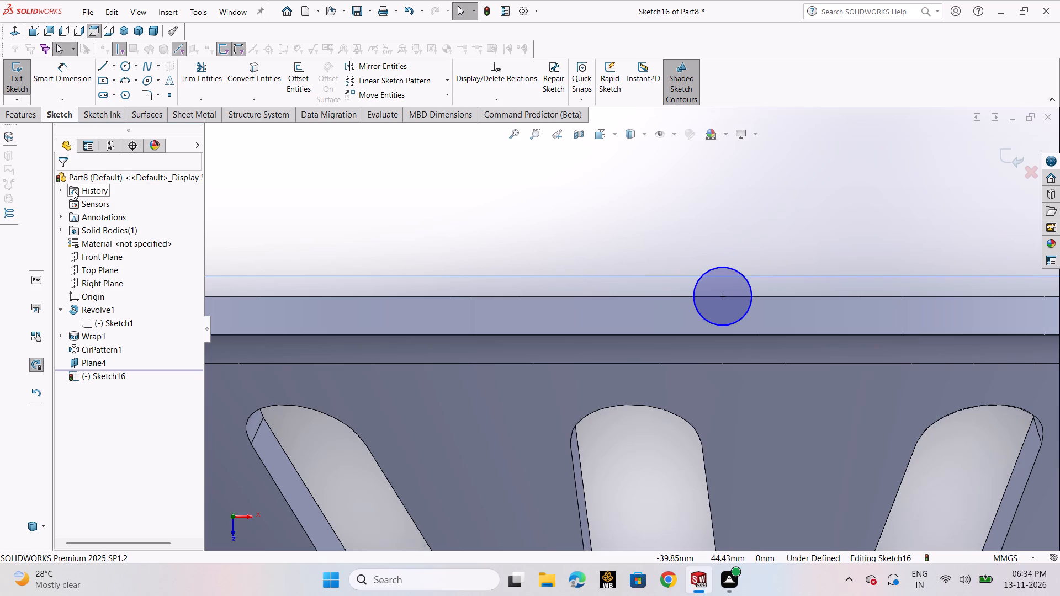
Dimension the circle on the rim edge with a 6 mm diameter.
click(50, 78)
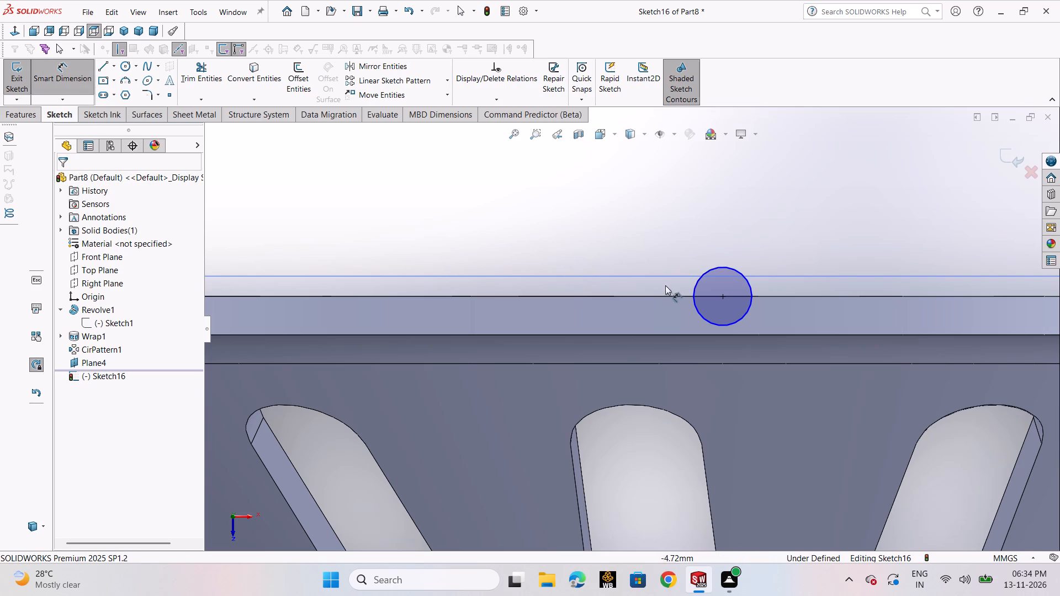
click(702, 280)
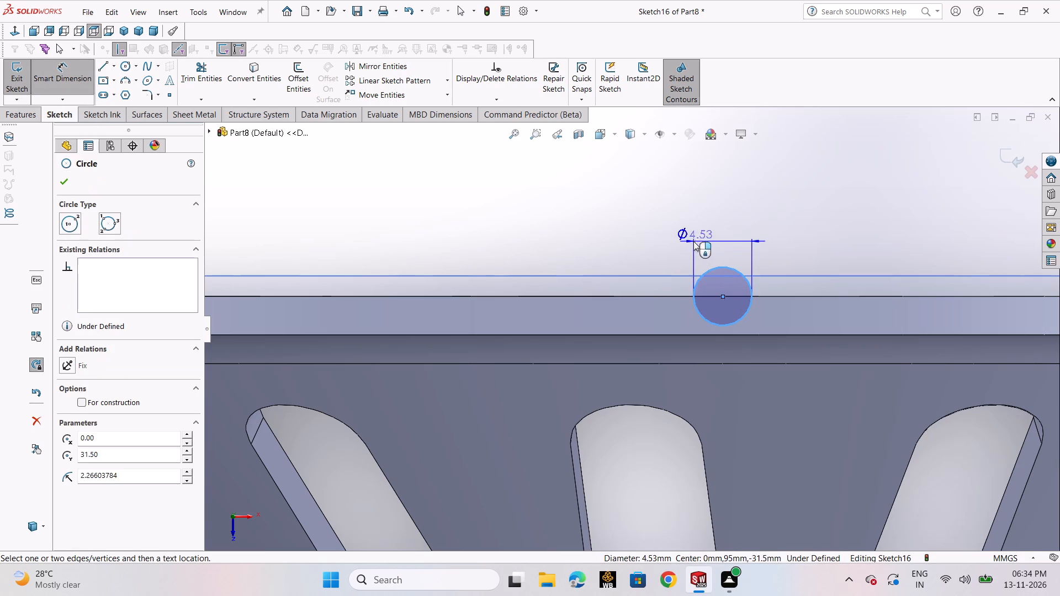
click(702, 232)
key(6)
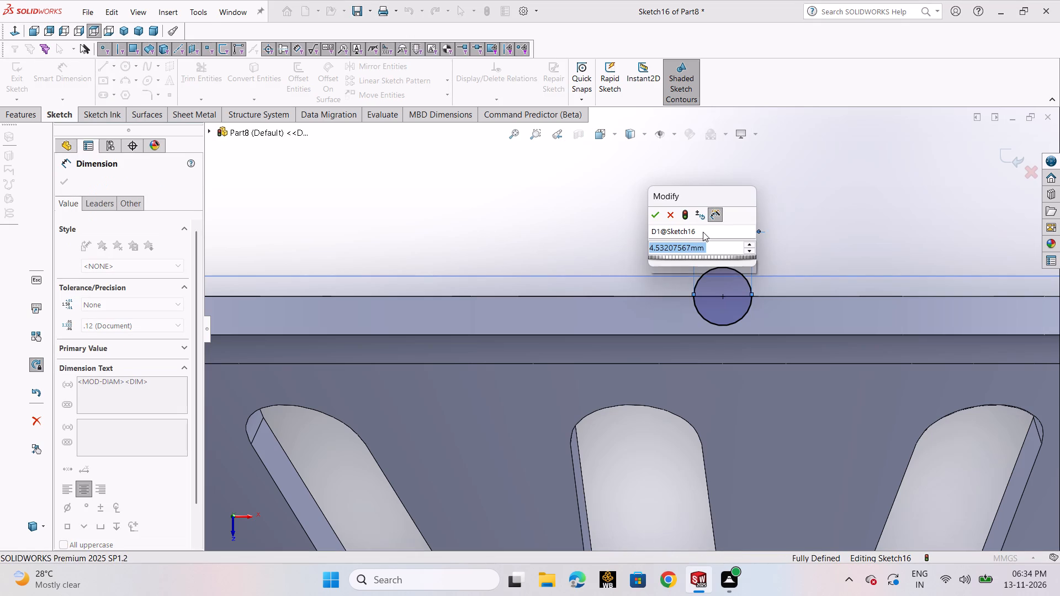
key(Return)
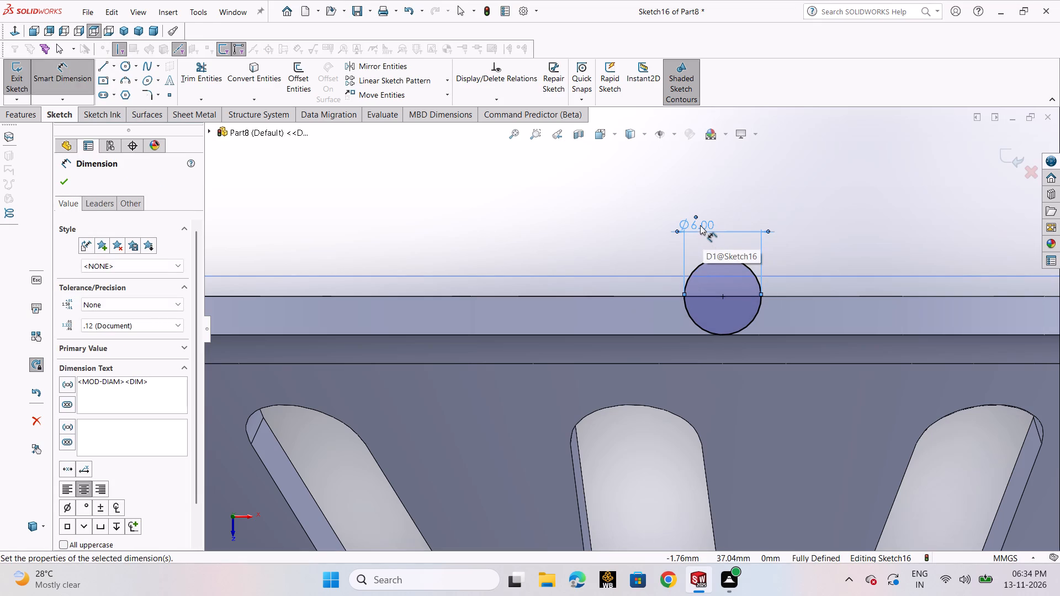
Change the rim circle's diameter to 9 mm and finish the sketch.
double_click(700, 225)
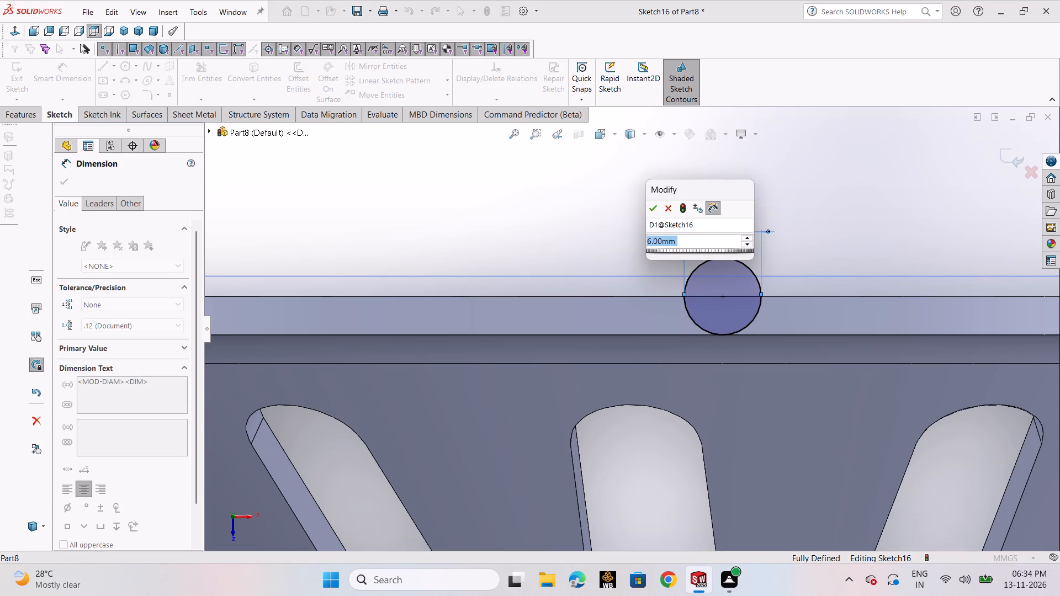
key(9)
key(Return)
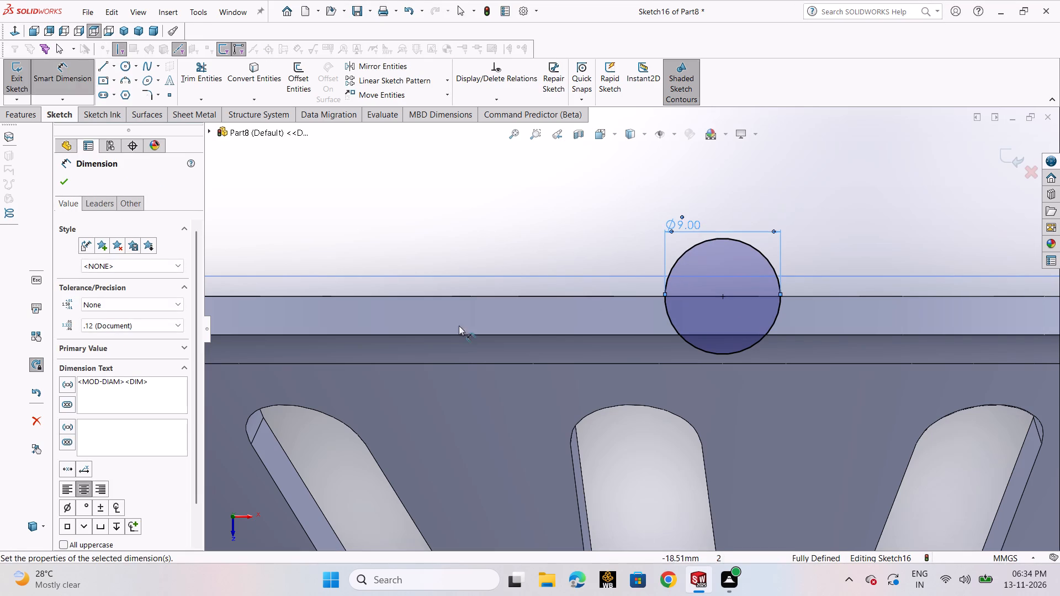
click(64, 180)
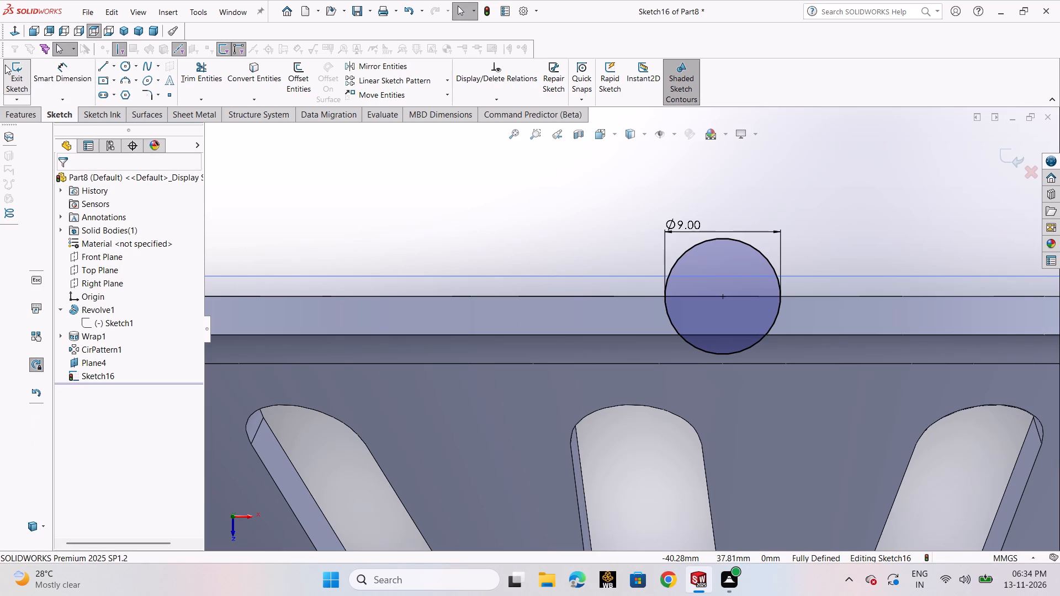
click(19, 77)
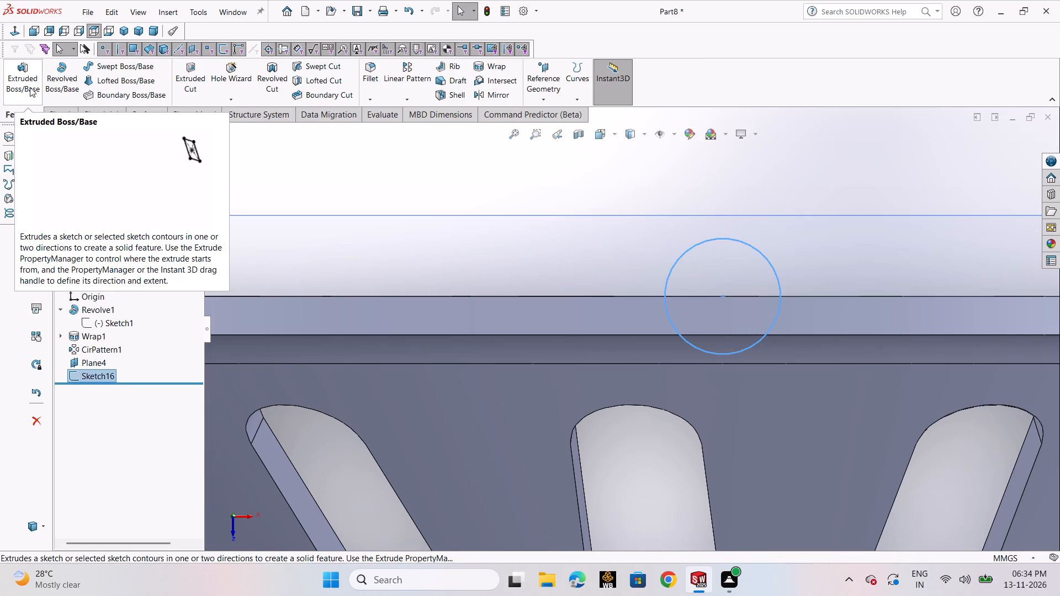
Extrude the 9 mm circle as a boss up to the dish's slotted sloping outer wall surface, with the result merged.
click(26, 84)
scroll(561, 257, up, 4)
scroll(596, 246, down, 2)
scroll(596, 246, up, 1)
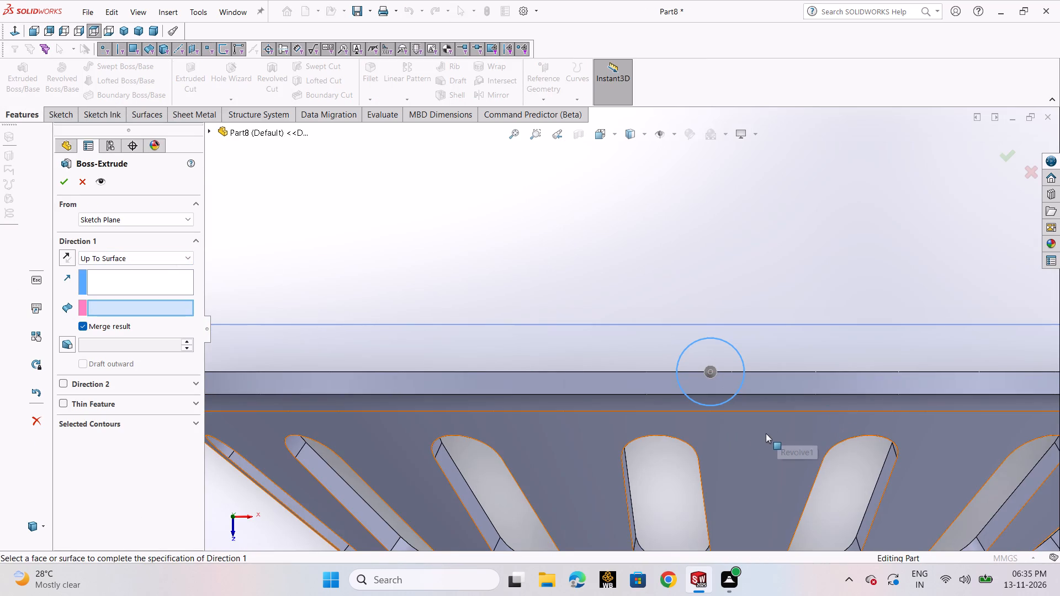
click(751, 437)
middle_drag(755, 272, 720, 292)
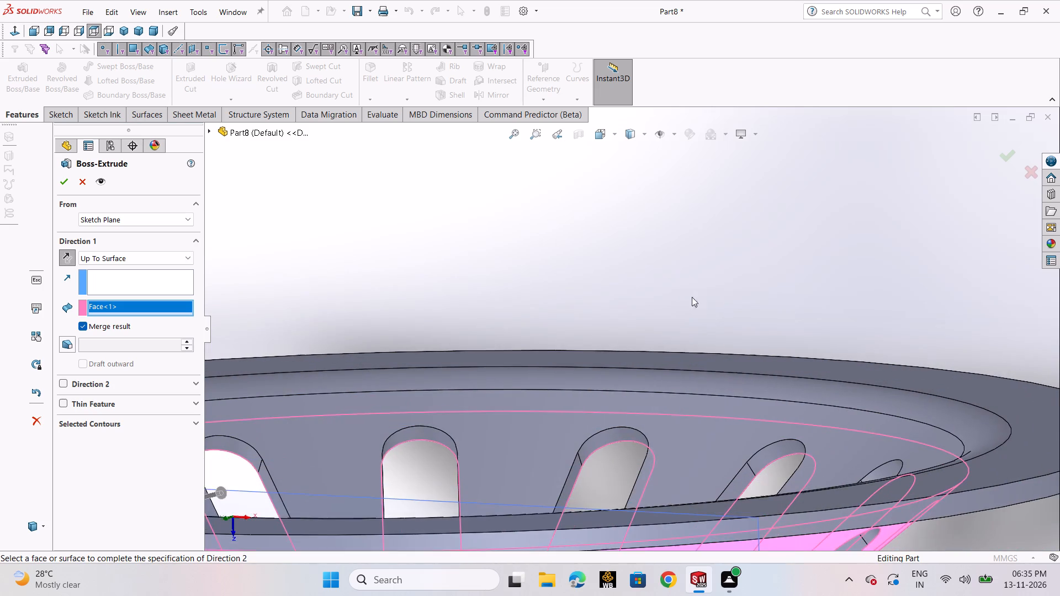
scroll(623, 305, up, 3)
middle_drag(606, 305, 593, 314)
scroll(577, 322, up, 2)
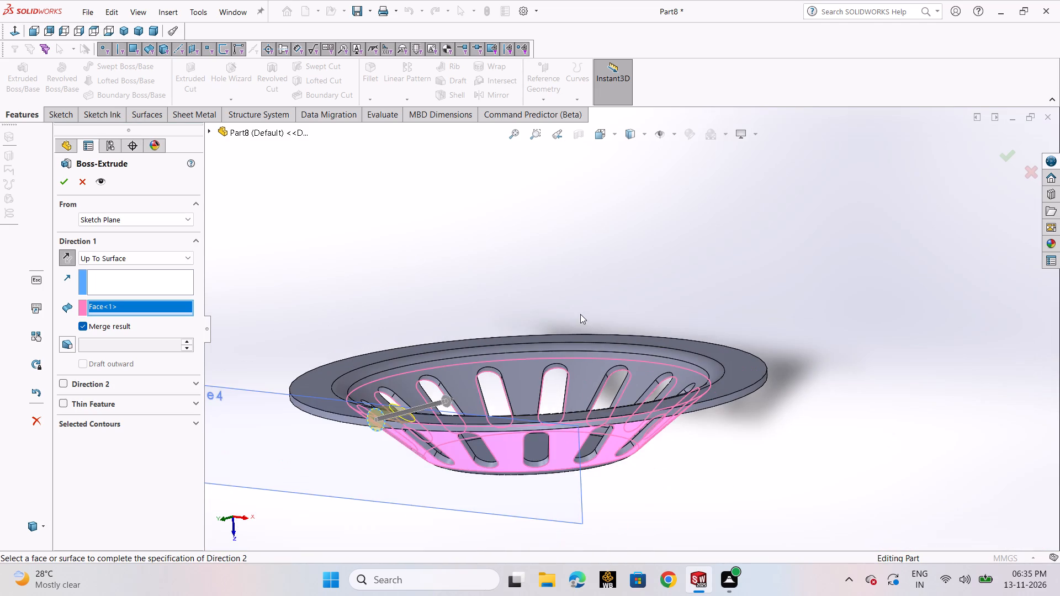
scroll(580, 314, up, 2)
middle_drag(584, 308, 561, 355)
scroll(422, 405, down, 6)
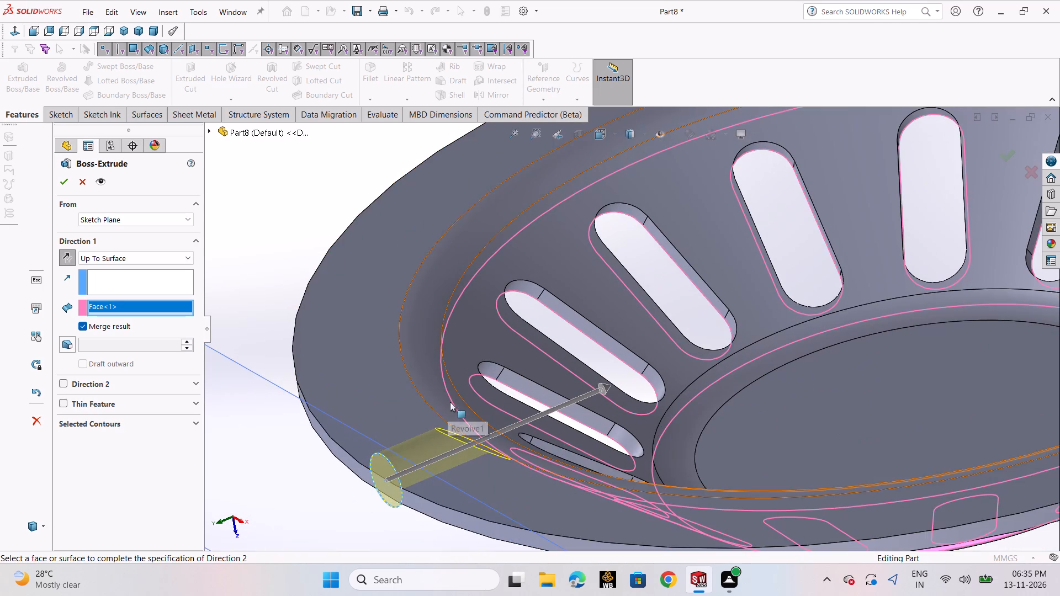
click(63, 185)
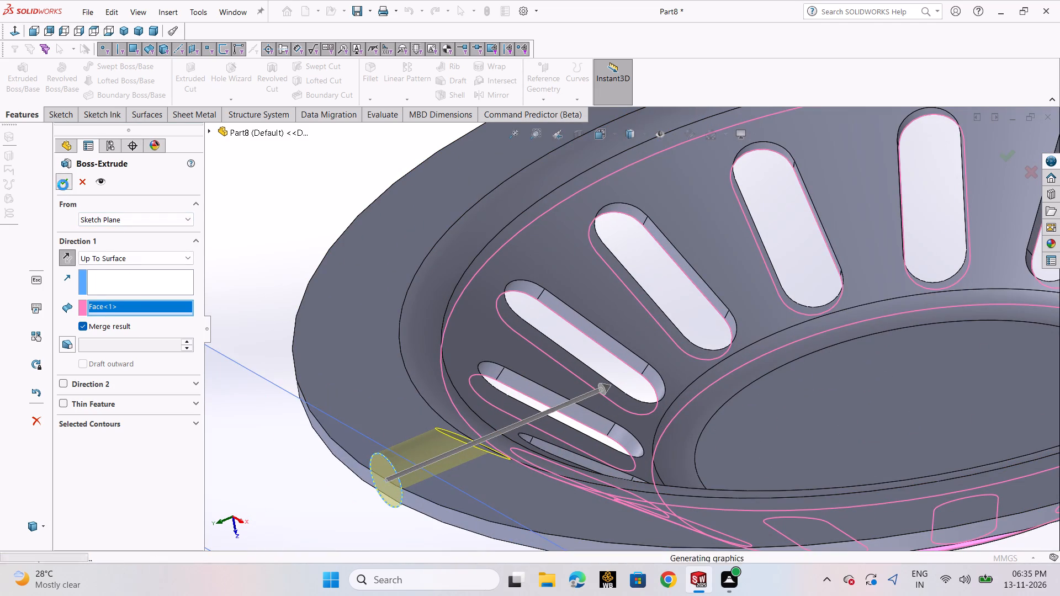
On the new boss's round end face, sketch a concentric circle of about 3 mm radius.
scroll(546, 440, down, 3)
scroll(547, 438, up, 3)
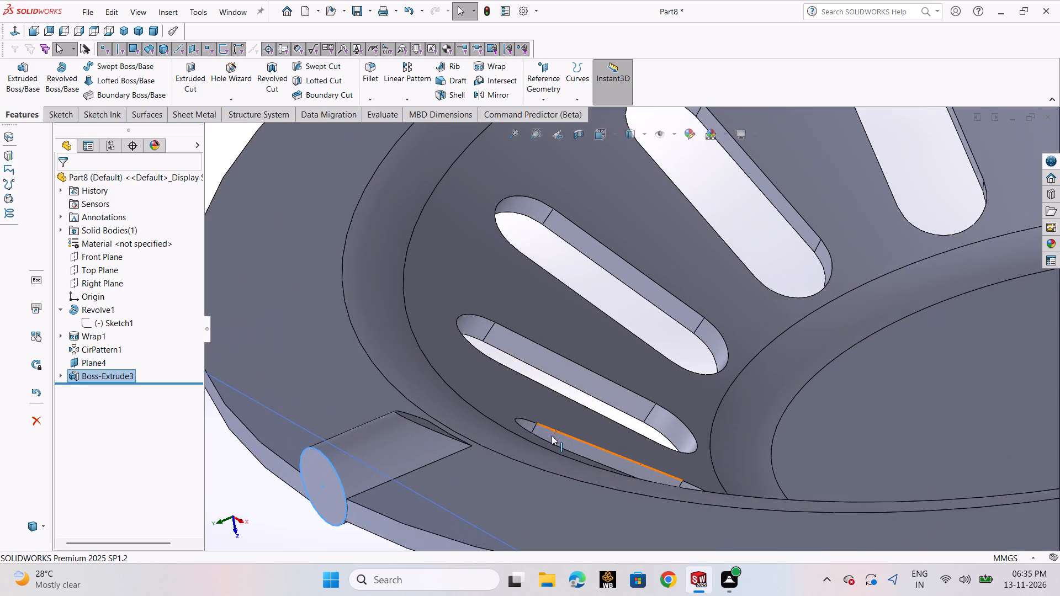
middle_drag(552, 426, 571, 390)
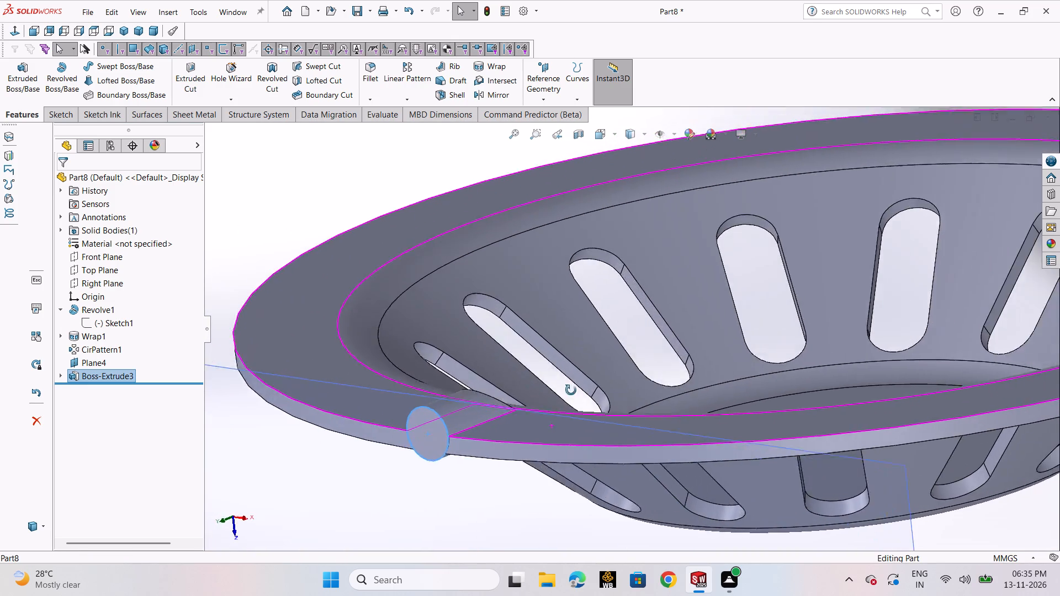
middle_drag(571, 390, 593, 372)
click(431, 427)
click(491, 396)
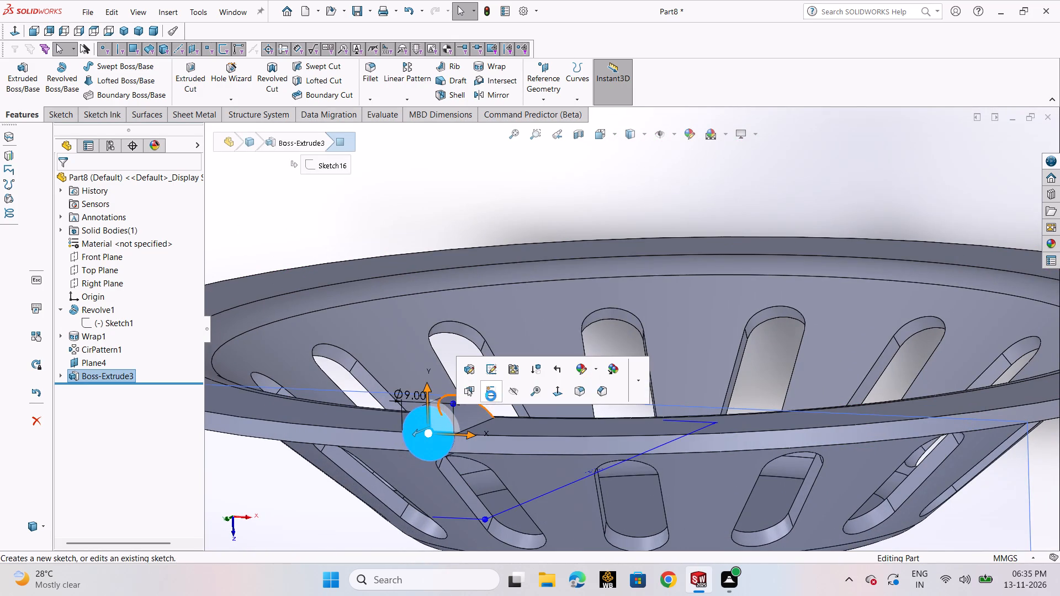
scroll(659, 311, down, 4)
scroll(616, 293, down, 2)
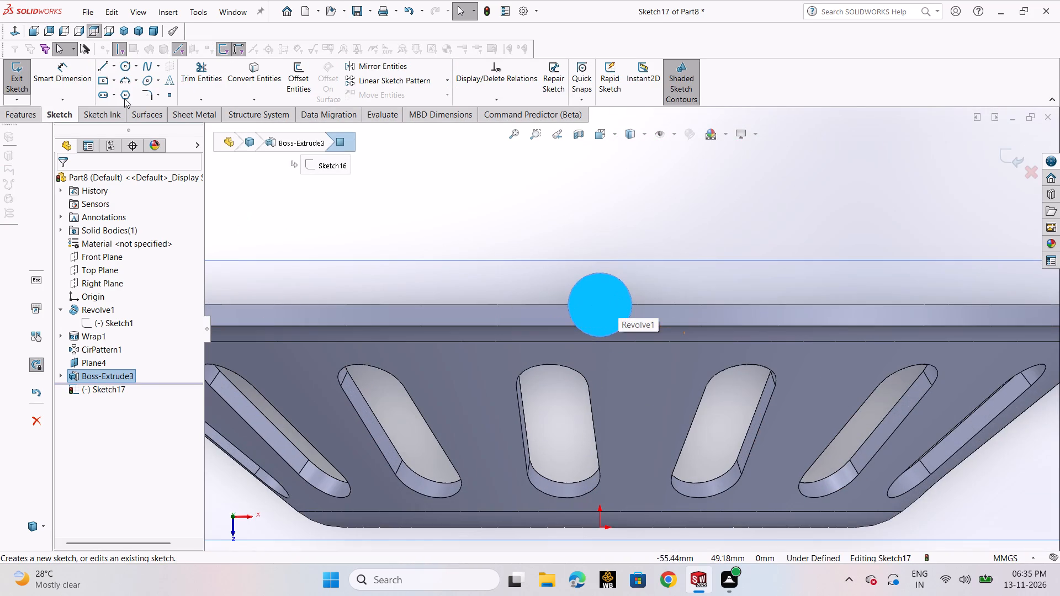
click(124, 66)
click(134, 77)
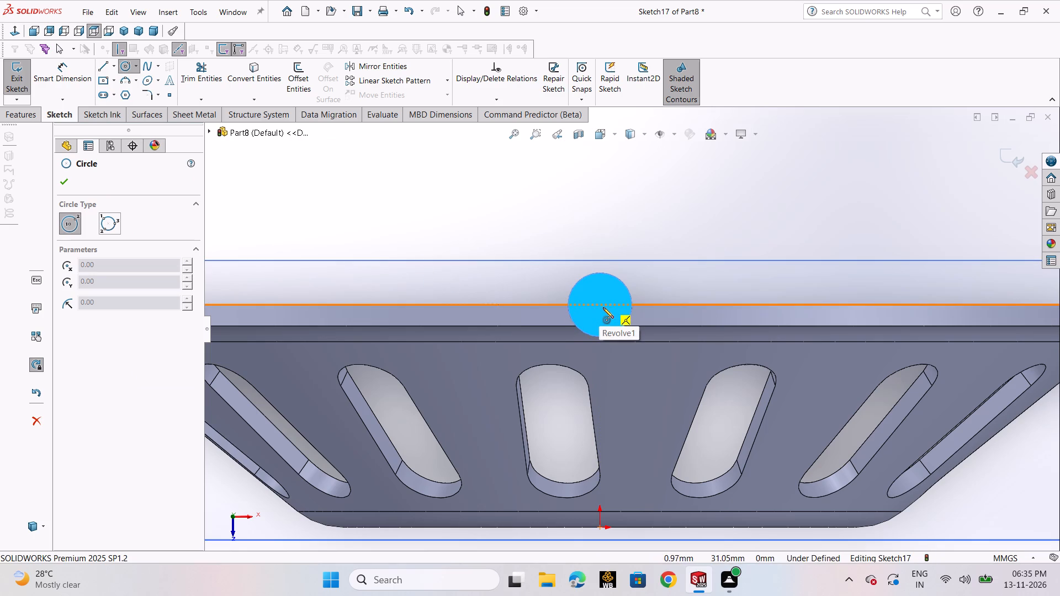
click(599, 305)
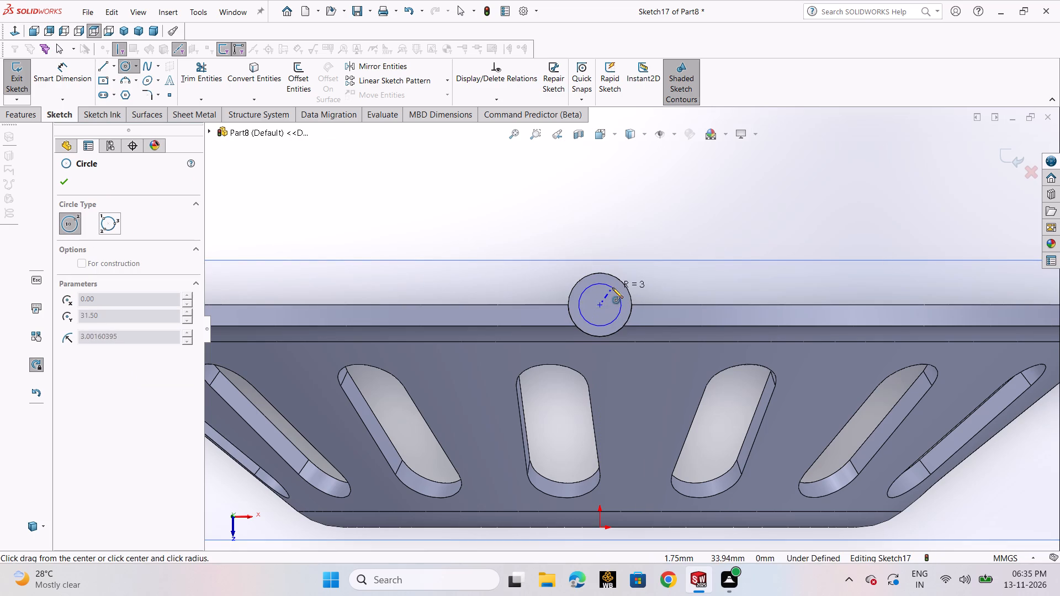
click(612, 288)
right_click(612, 288)
click(640, 297)
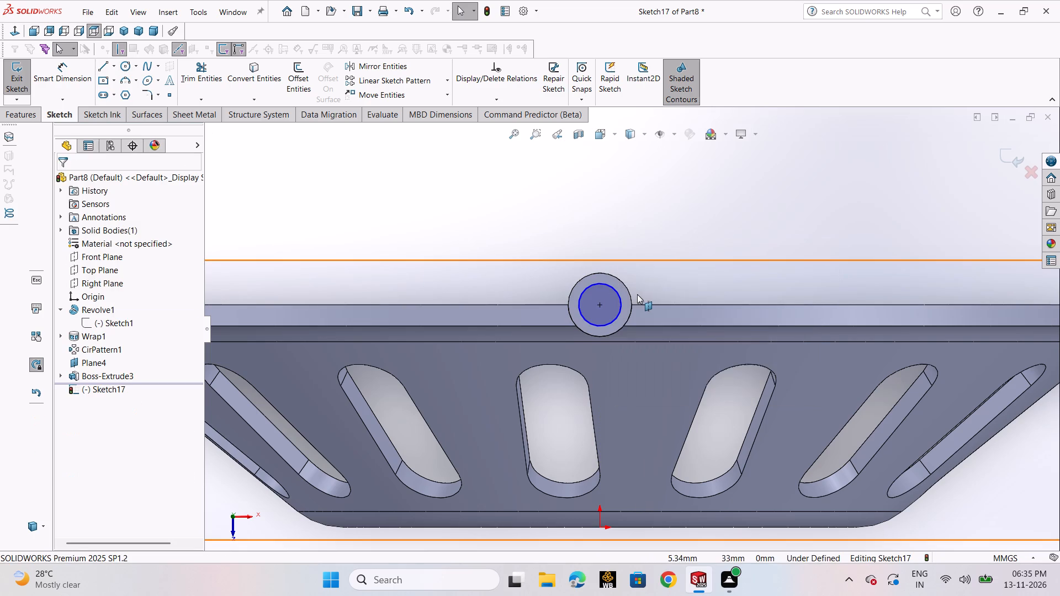
Dimension the inner circle's diameter, keeping its size as drawn.
scroll(636, 294, down, 3)
click(46, 73)
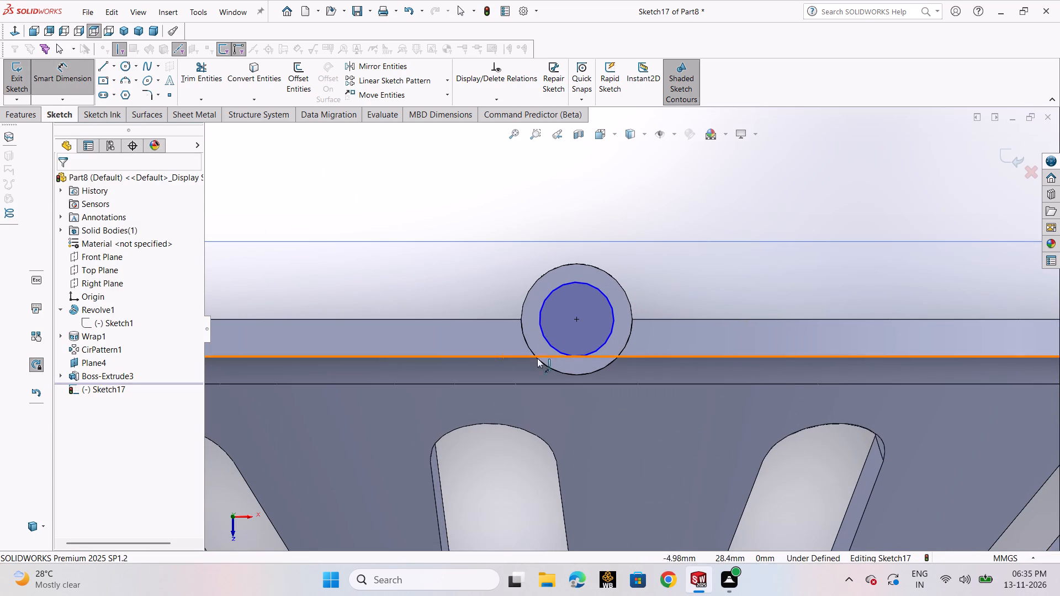
click(576, 356)
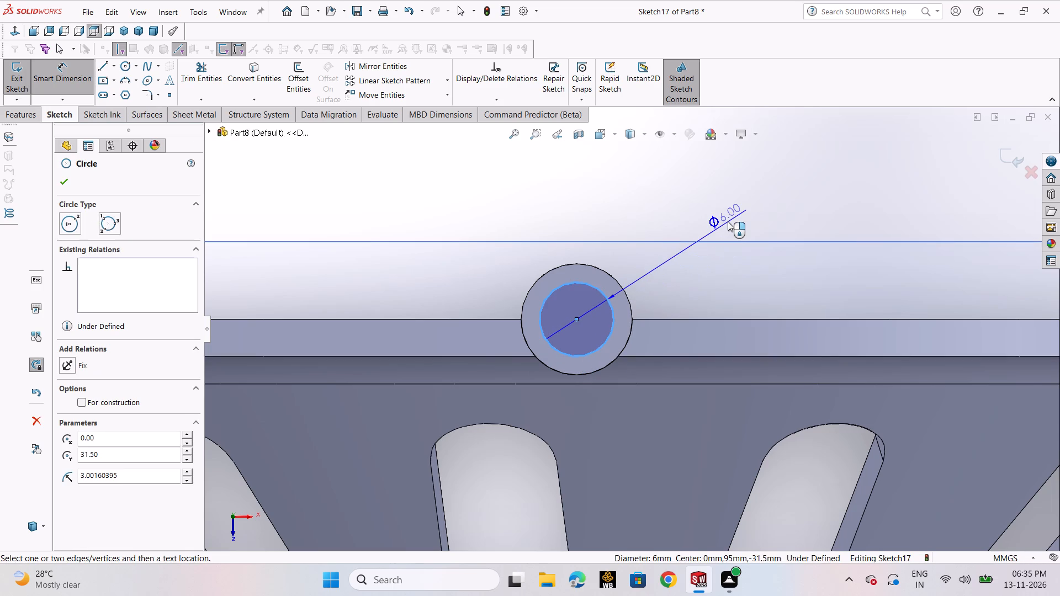
click(728, 221)
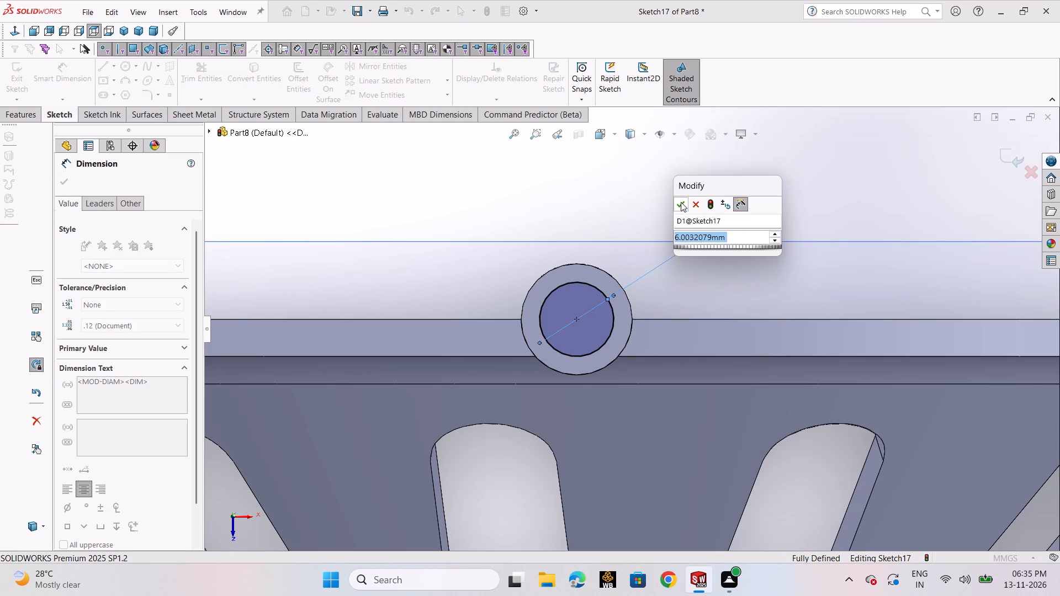
click(681, 202)
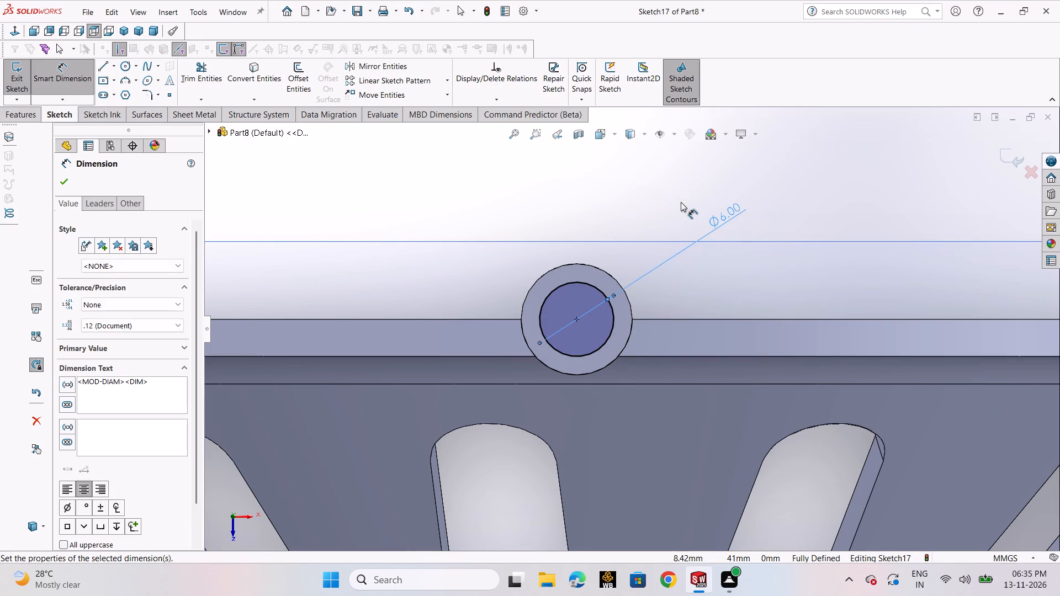
Draw a horizontal line about 6 mm long across the inner circle, dividing it into two halves.
click(104, 68)
click(113, 83)
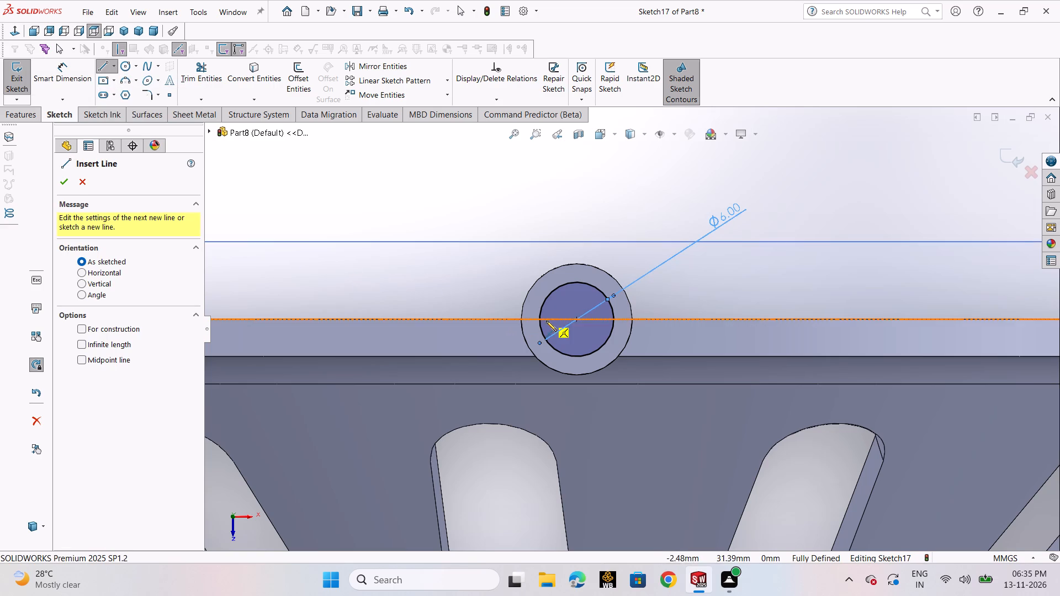
click(540, 318)
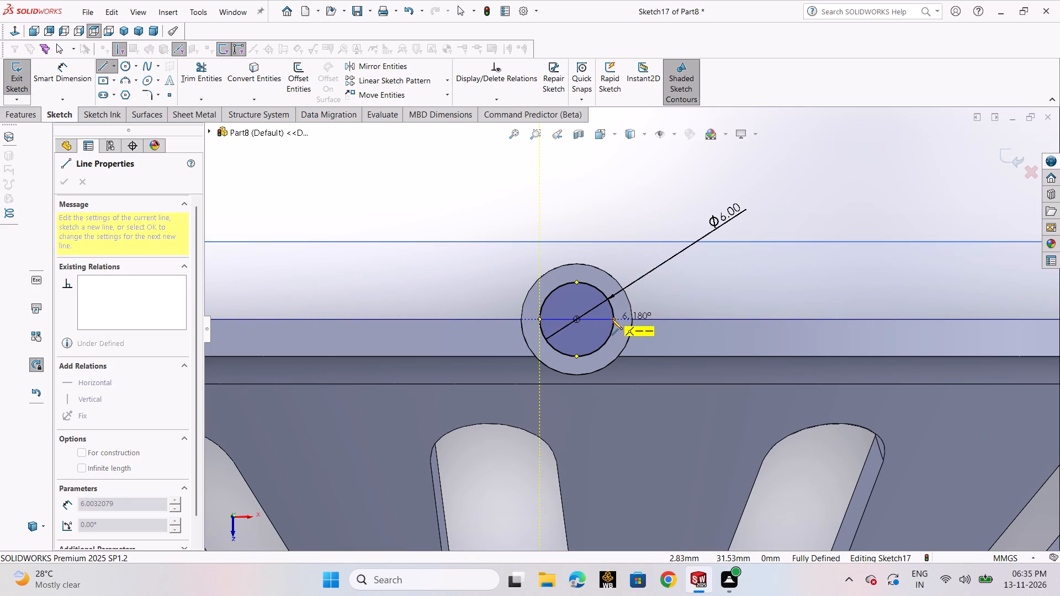
click(613, 319)
right_click(613, 319)
click(645, 326)
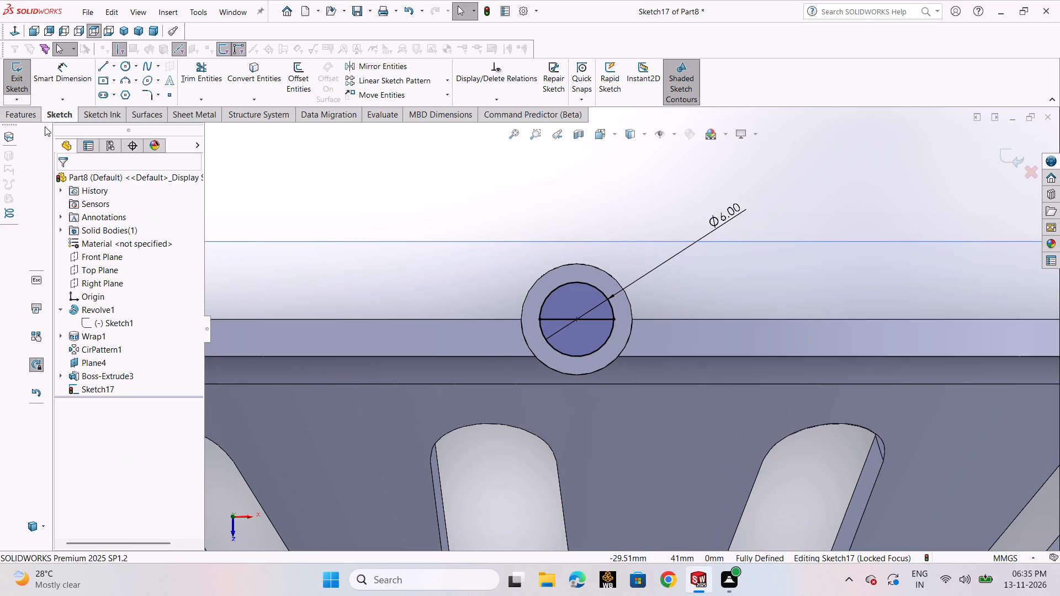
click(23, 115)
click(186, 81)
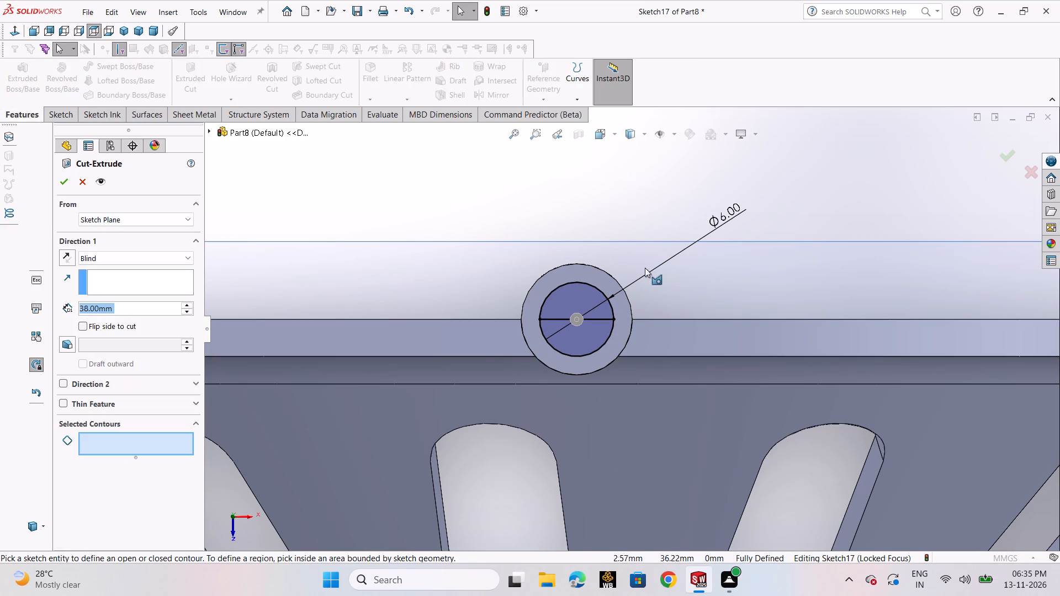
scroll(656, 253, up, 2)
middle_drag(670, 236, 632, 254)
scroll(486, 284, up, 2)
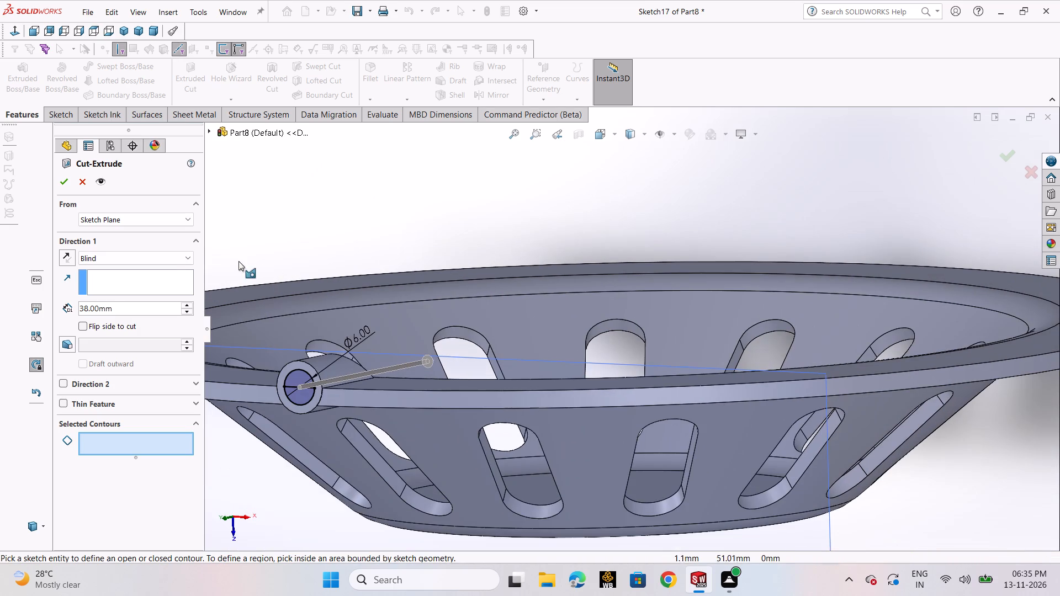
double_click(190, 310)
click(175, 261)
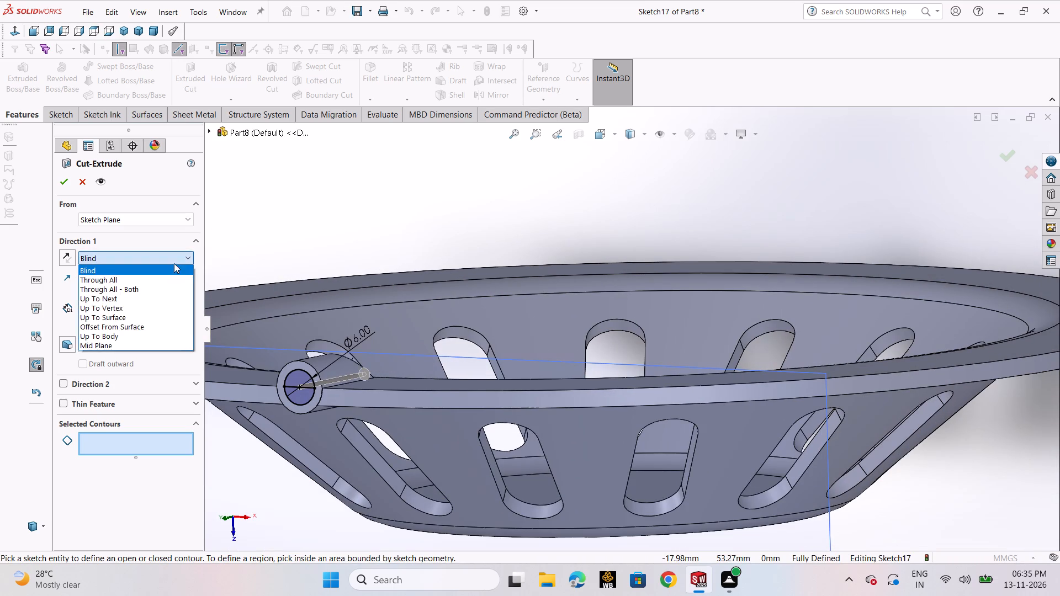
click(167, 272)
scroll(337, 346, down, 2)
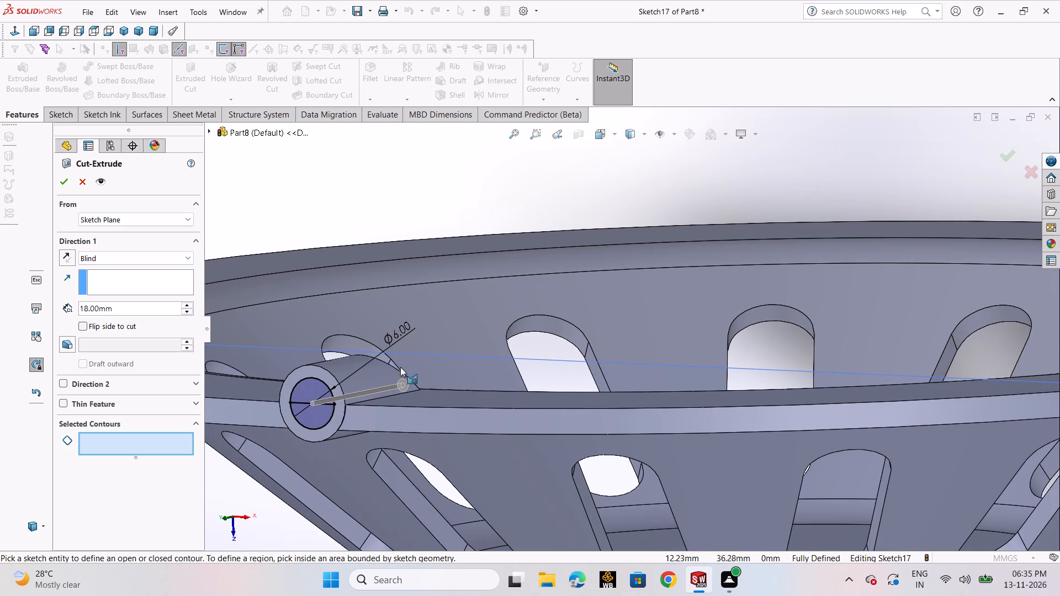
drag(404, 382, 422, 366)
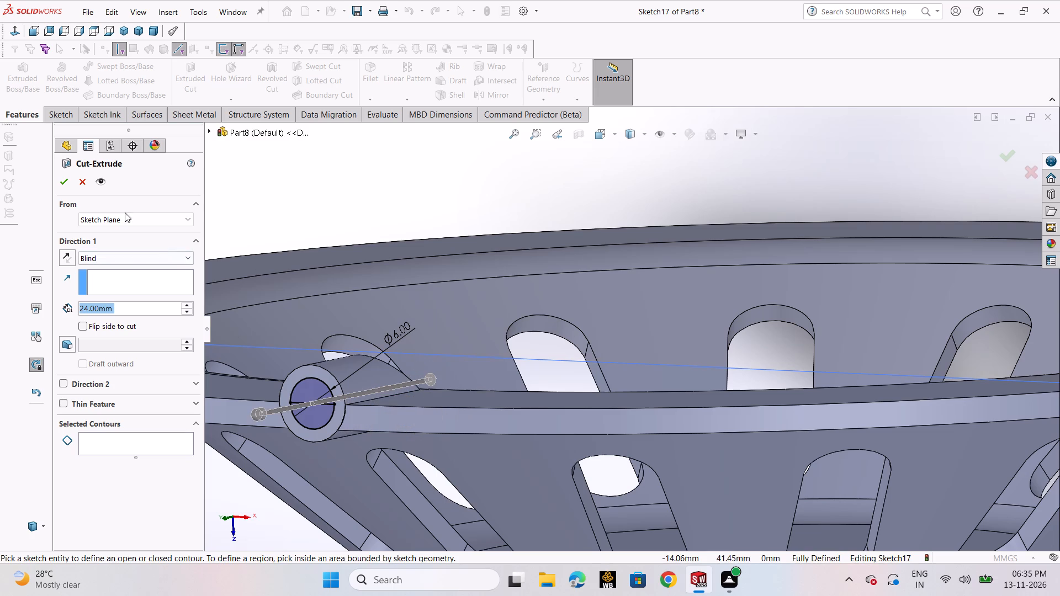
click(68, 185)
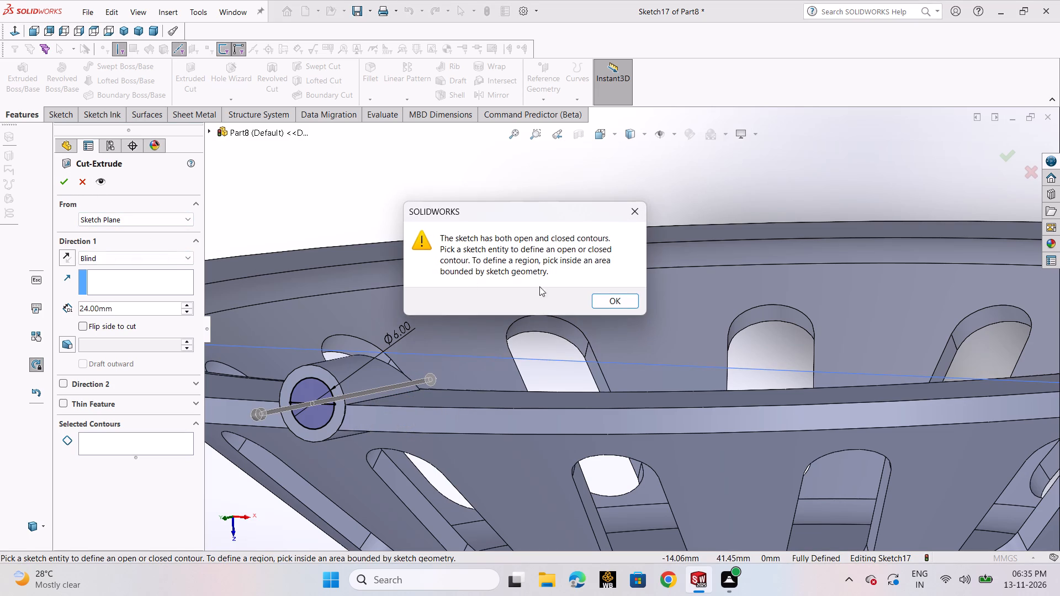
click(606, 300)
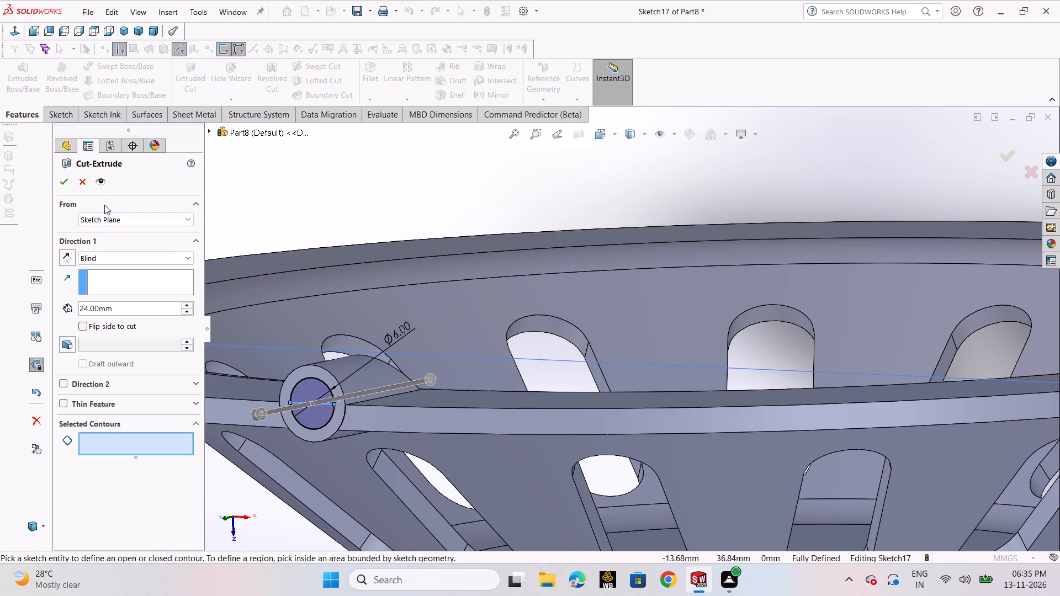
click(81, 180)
Trim away the upper half of the 6 mm circle, leaving a closed lower half-circle profile.
click(302, 405)
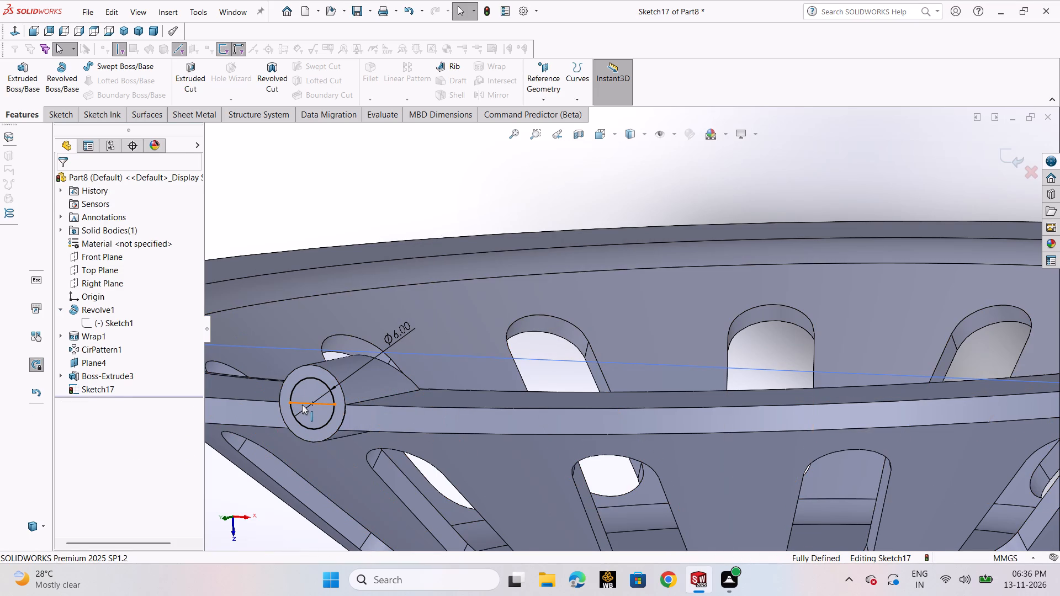
scroll(303, 403, down, 4)
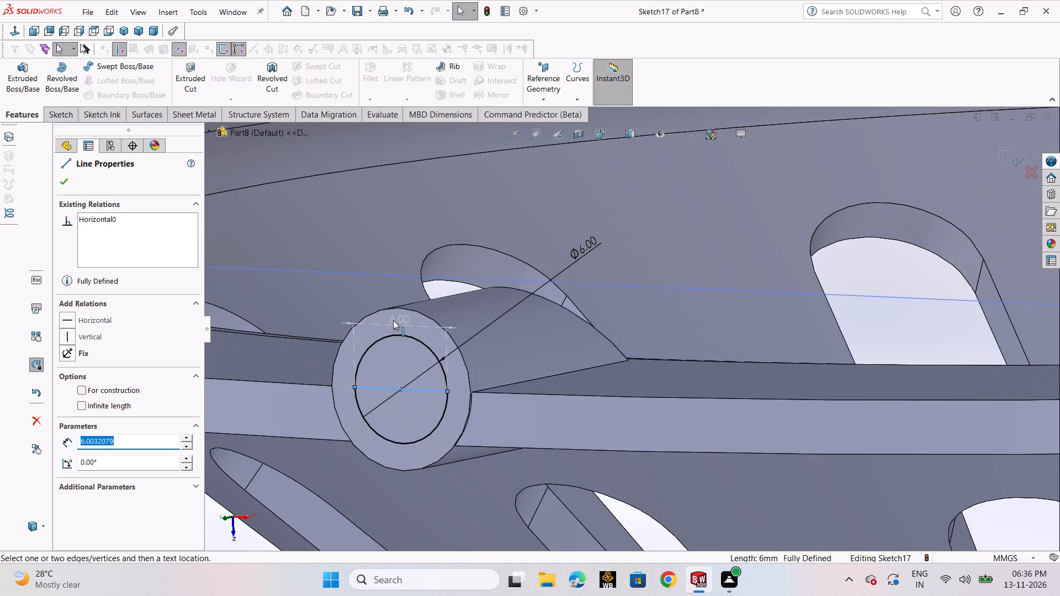
click(69, 120)
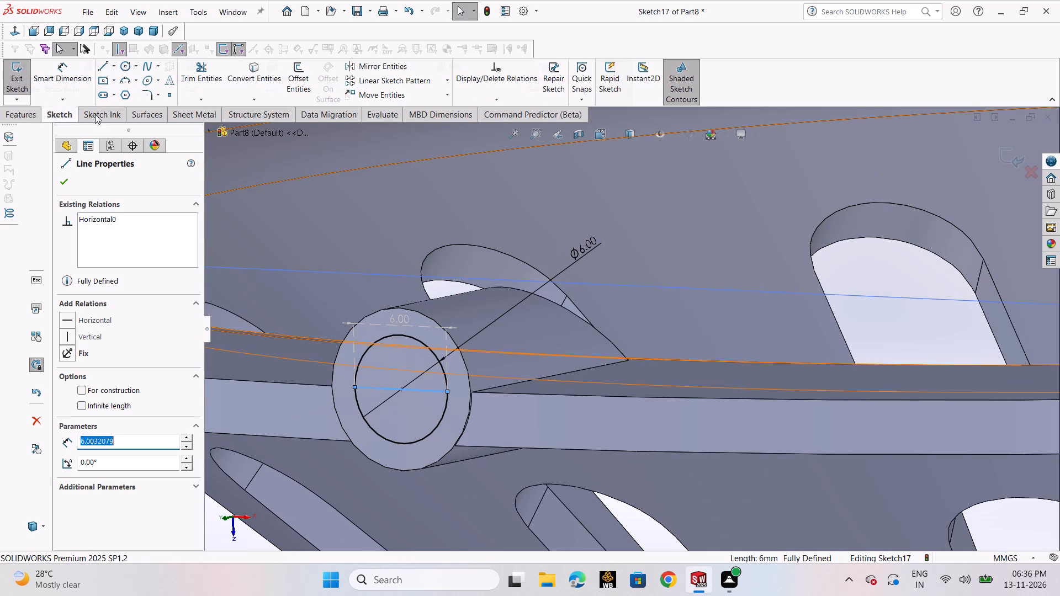
click(209, 77)
drag(390, 322, 400, 345)
click(70, 179)
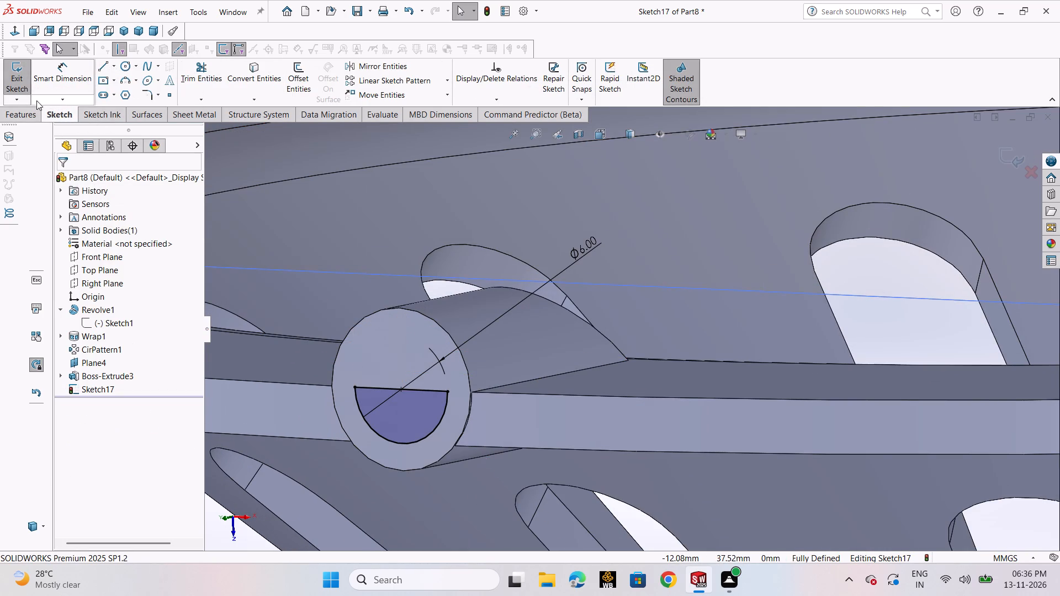
Cut-extrude the half-circle profile into the boss with a blind depth of 38 mm.
click(24, 113)
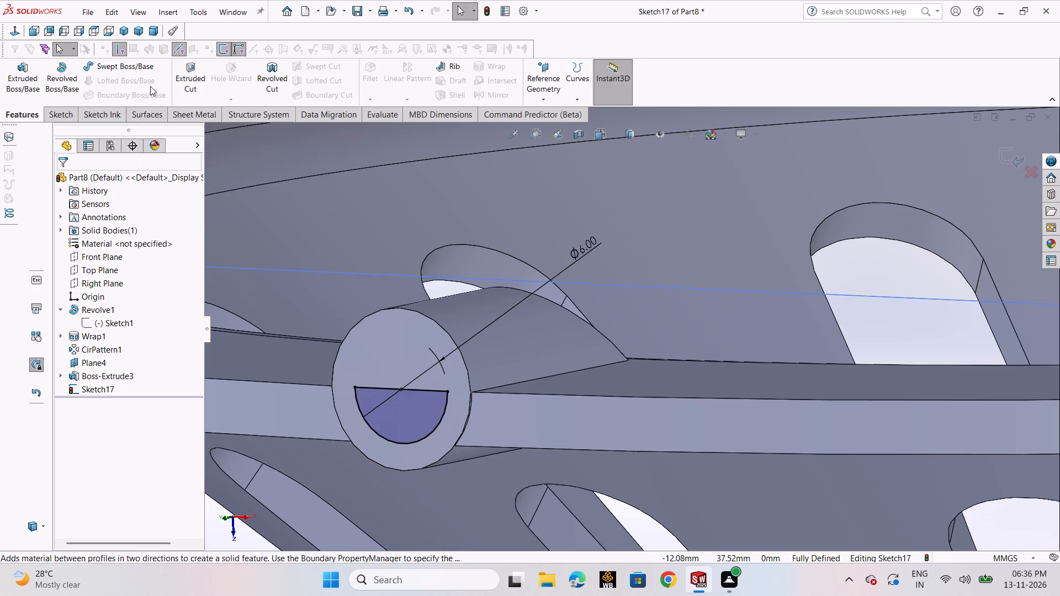
click(180, 81)
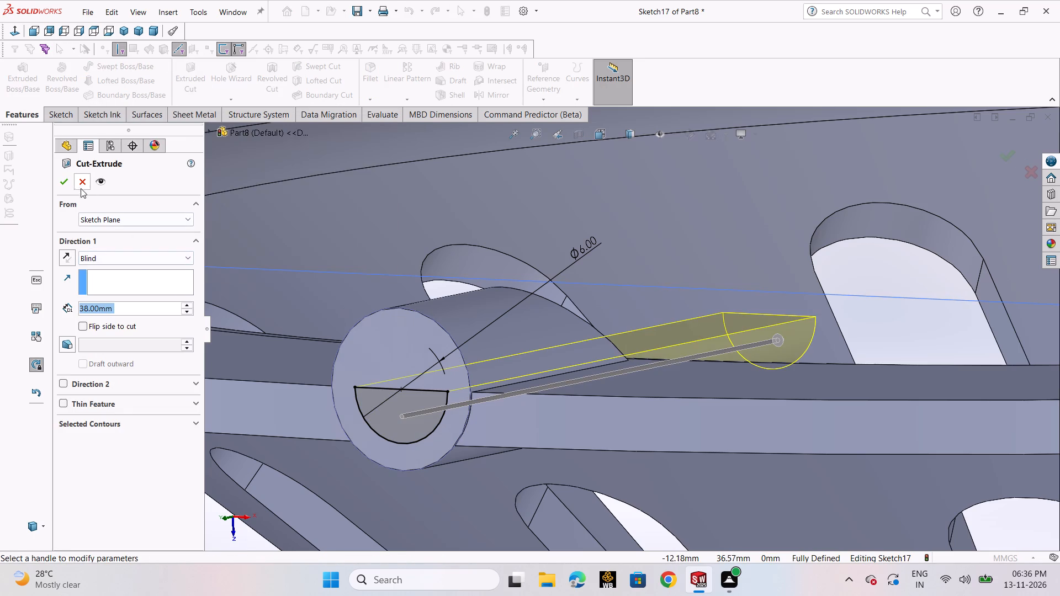
click(67, 180)
Start a sketch on the boss's round end face and convert its outer circular edge into sketch geometry.
scroll(485, 319, up, 2)
middle_drag(564, 291, 564, 317)
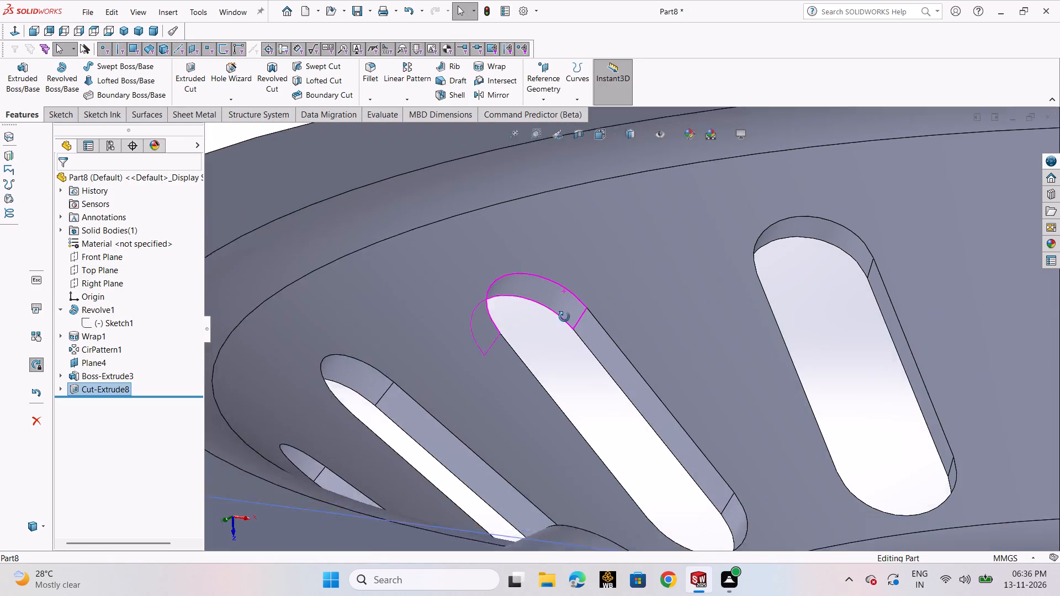
middle_drag(564, 317, 558, 341)
scroll(561, 331, up, 7)
middle_drag(580, 373, 570, 401)
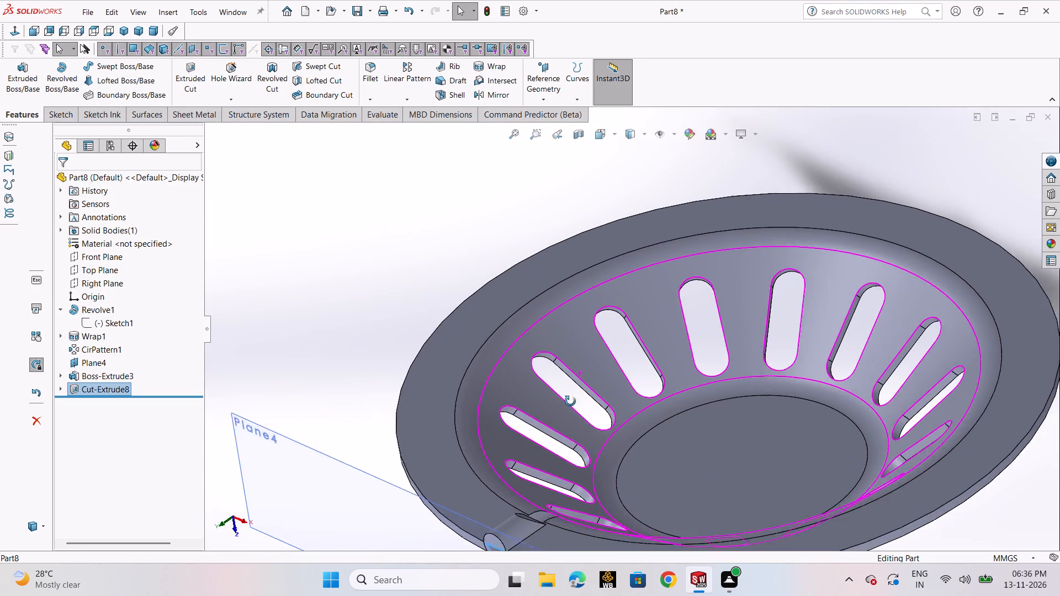
middle_drag(570, 401, 619, 355)
scroll(766, 435, down, 3)
scroll(696, 437, down, 3)
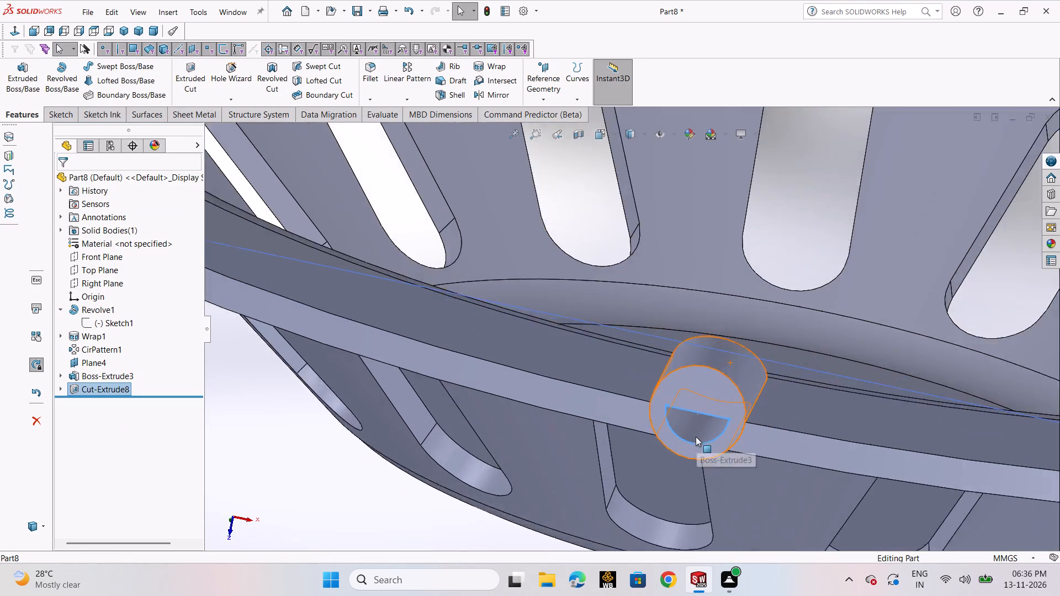
click(312, 510)
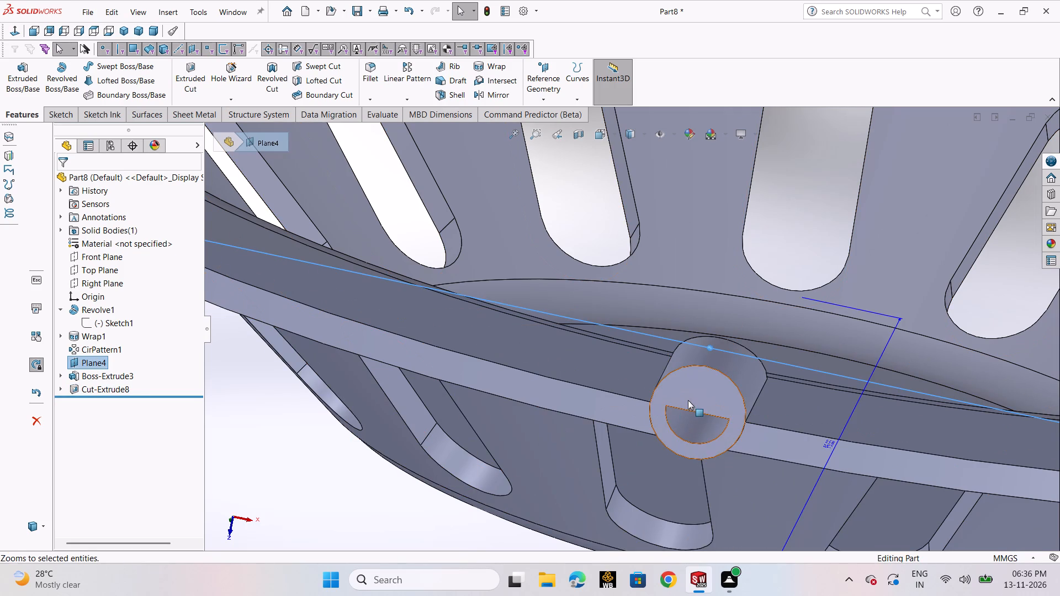
click(688, 400)
click(750, 369)
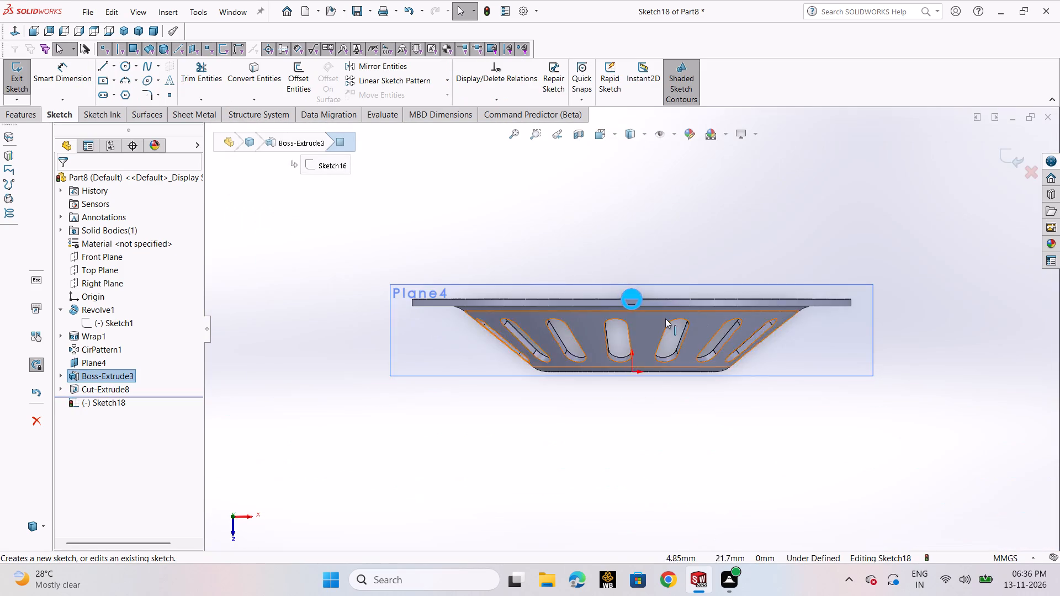
scroll(653, 317, down, 5)
scroll(578, 246, down, 3)
click(586, 214)
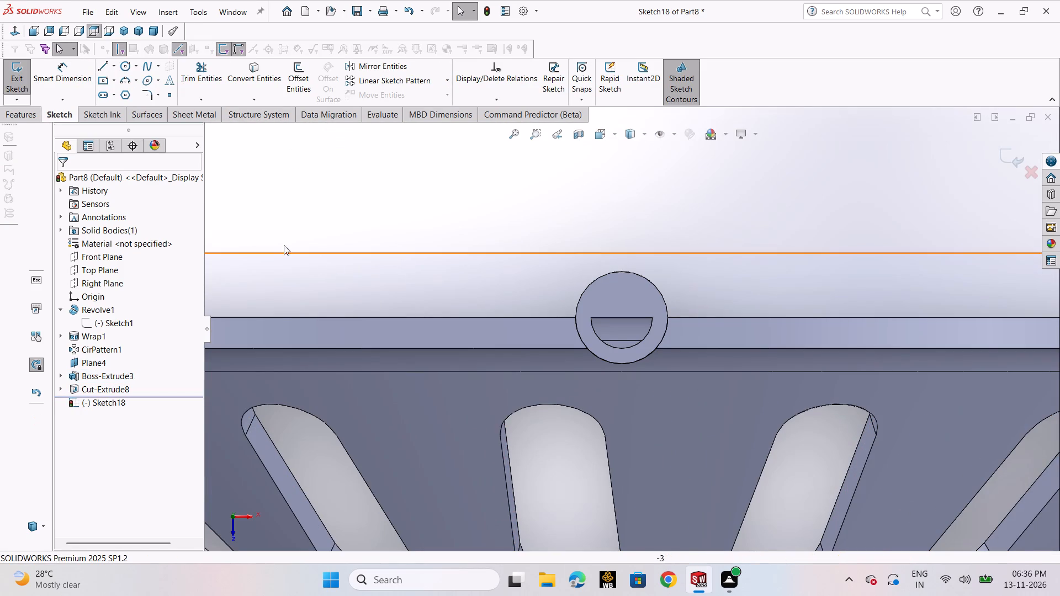
click(246, 78)
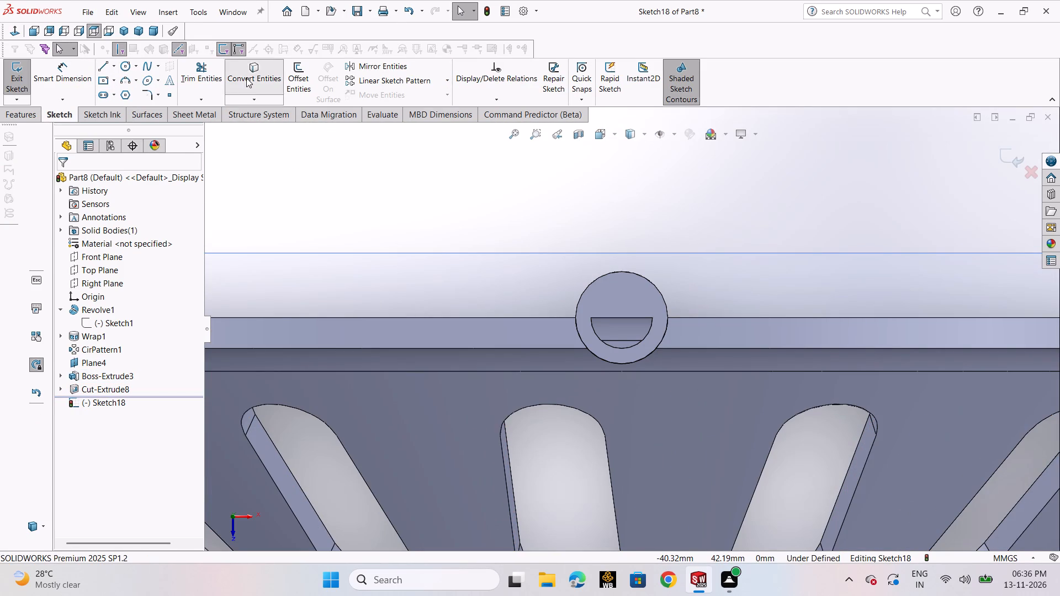
click(588, 287)
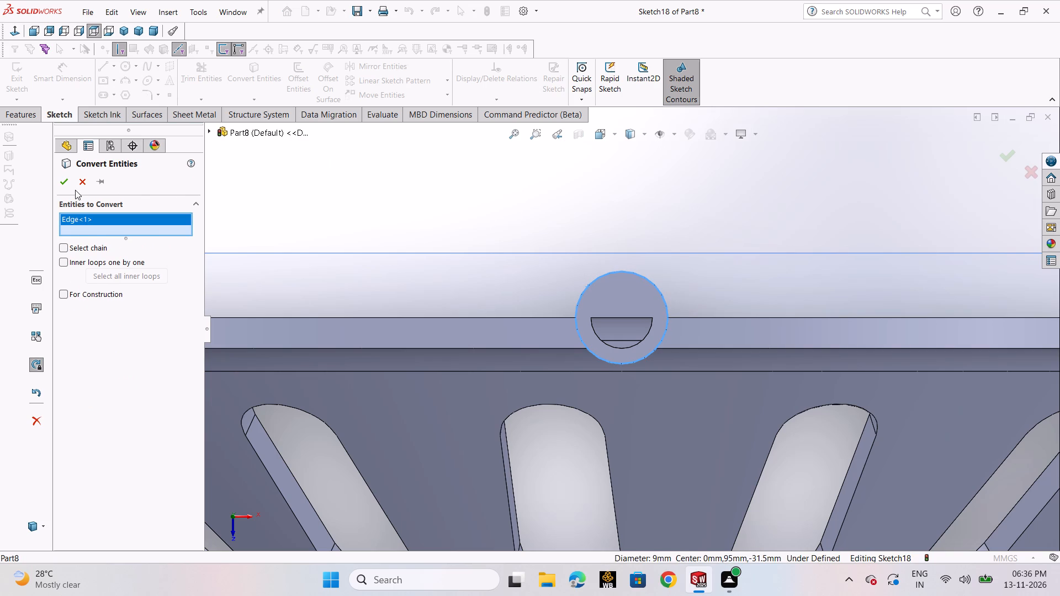
click(65, 189)
Draw two horizontal lines about 1.5 mm long, joining each upper corner of the half-round cut to the outer circle.
click(105, 71)
click(117, 83)
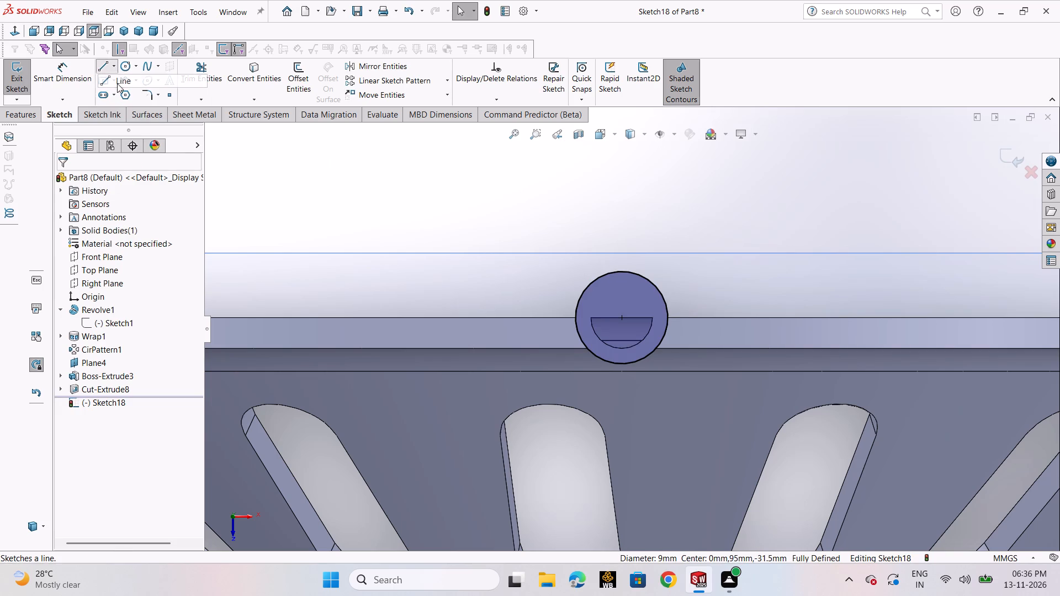
scroll(582, 321, down, 4)
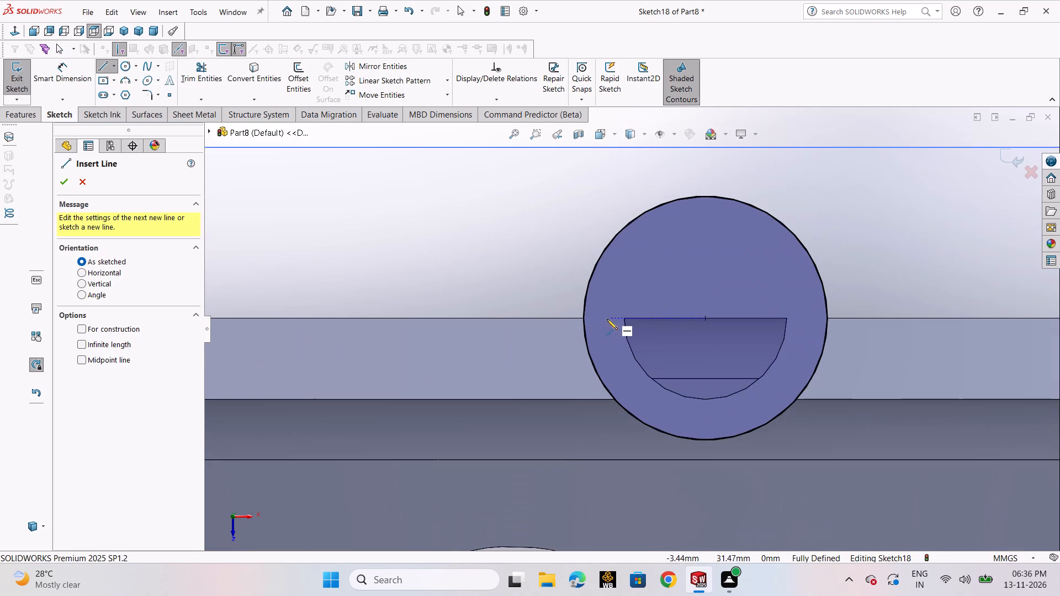
click(586, 319)
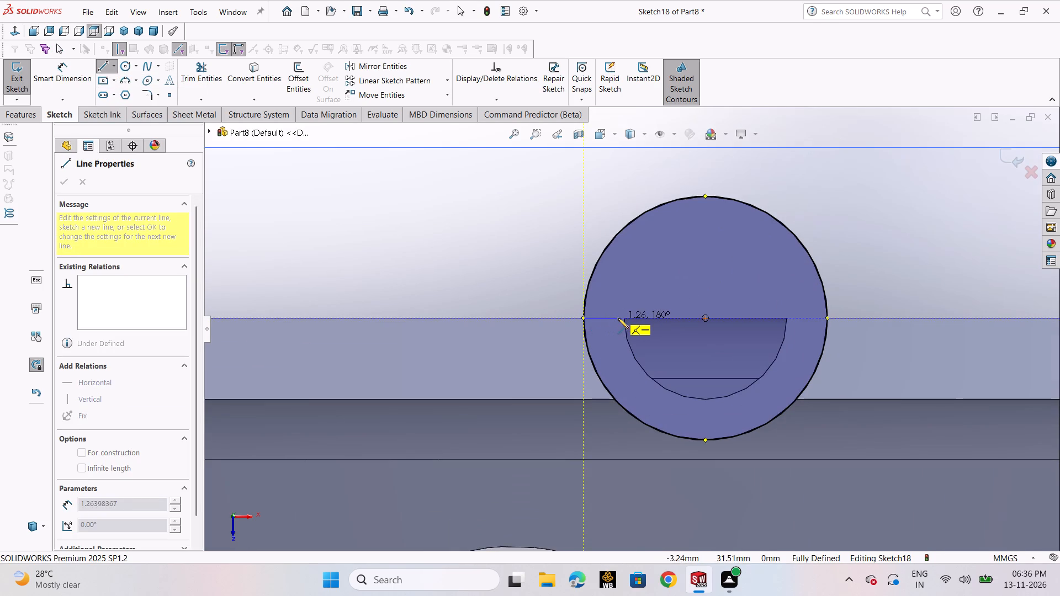
click(626, 318)
right_click(626, 318)
click(656, 328)
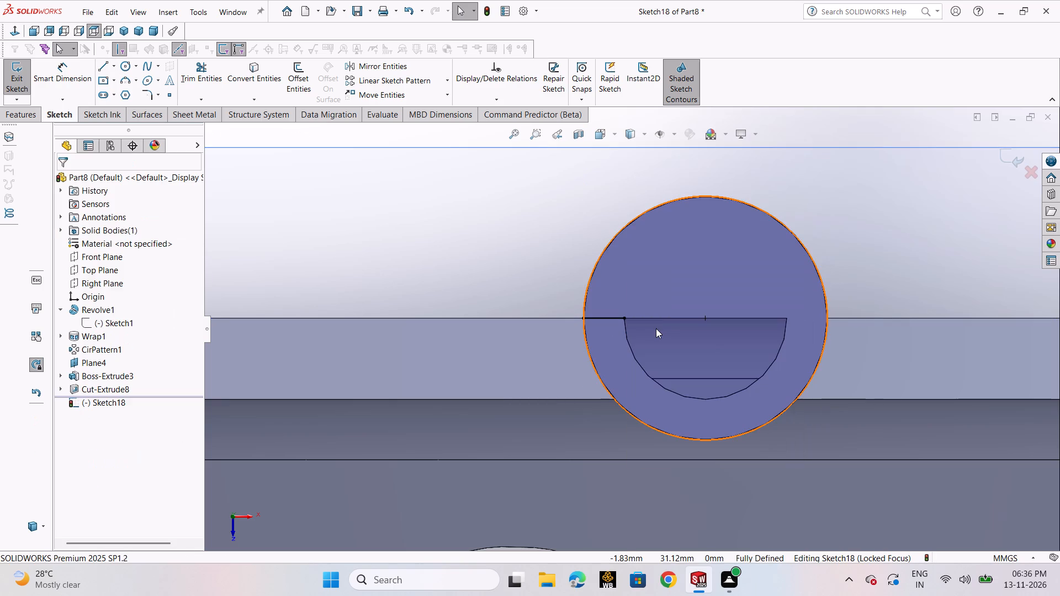
click(62, 83)
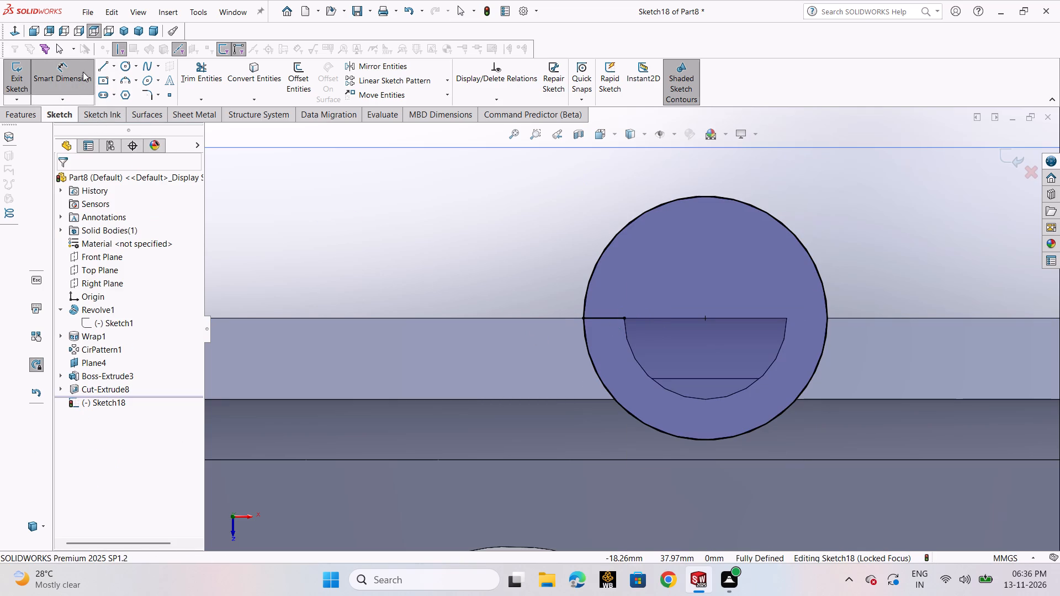
click(108, 70)
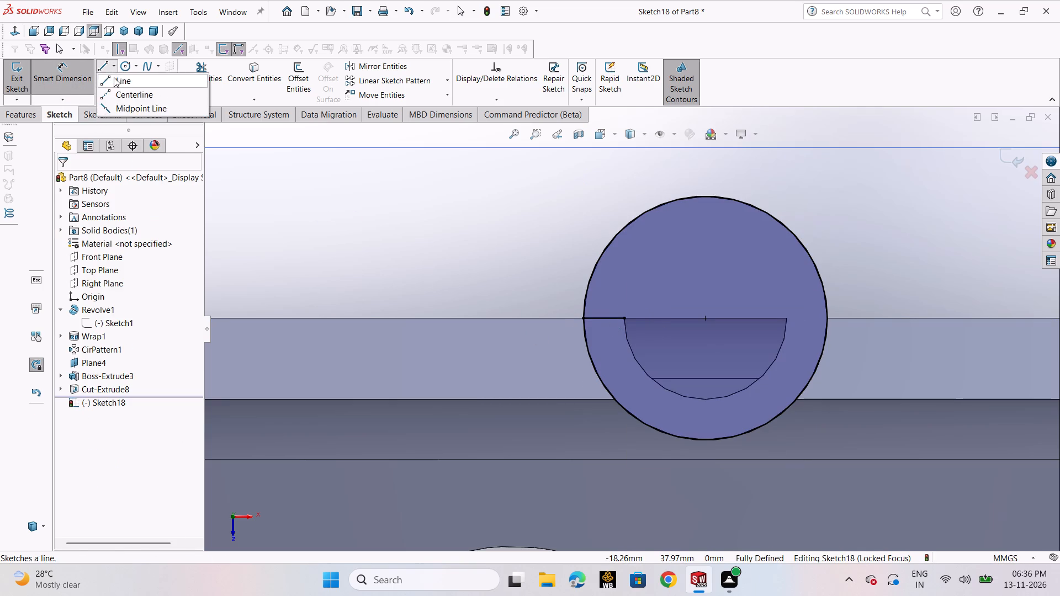
click(118, 83)
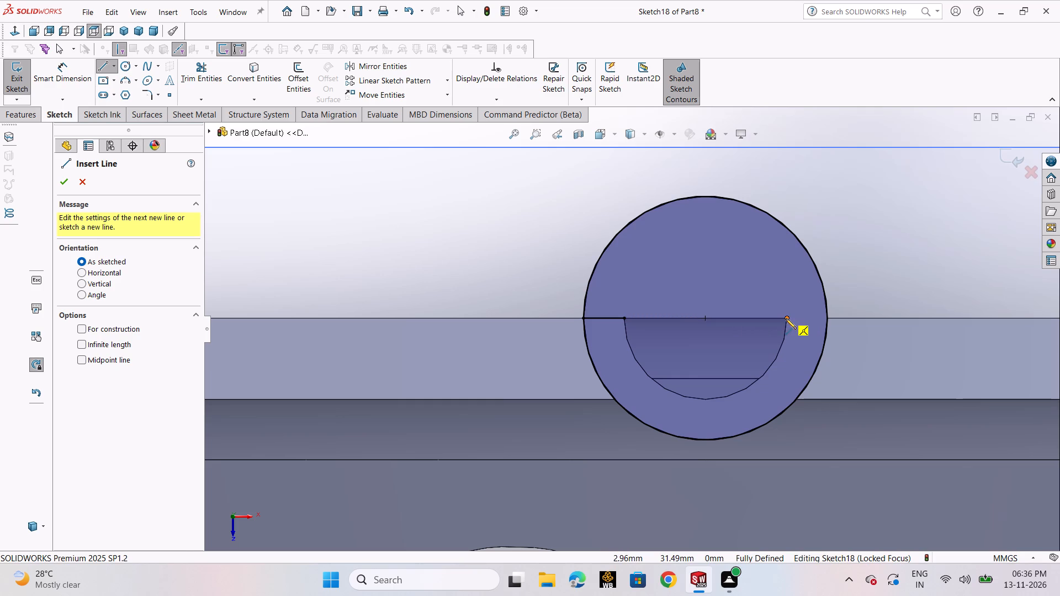
click(786, 318)
click(830, 318)
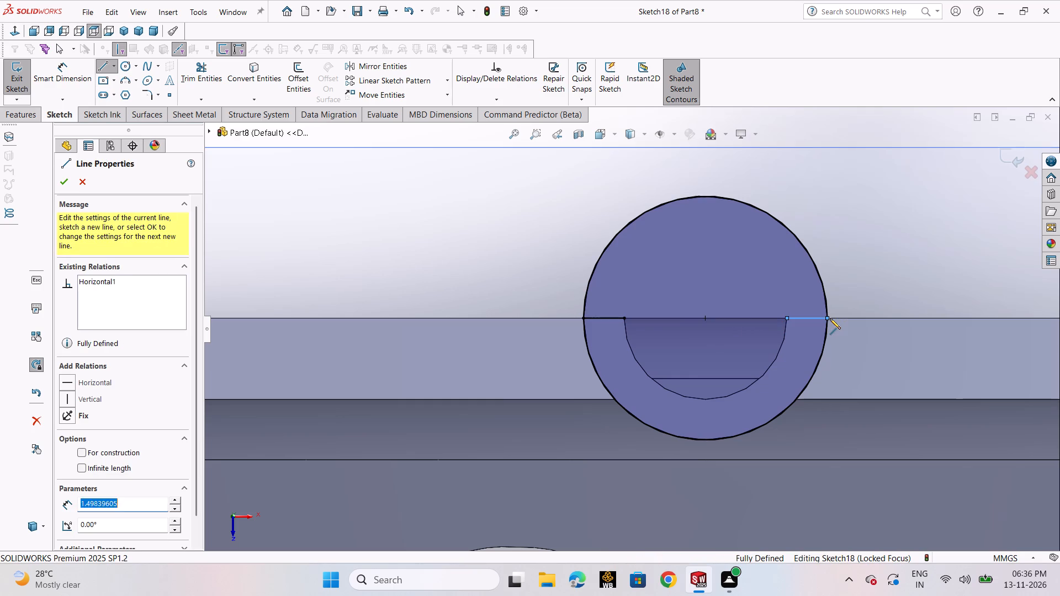
right_click(830, 318)
click(855, 325)
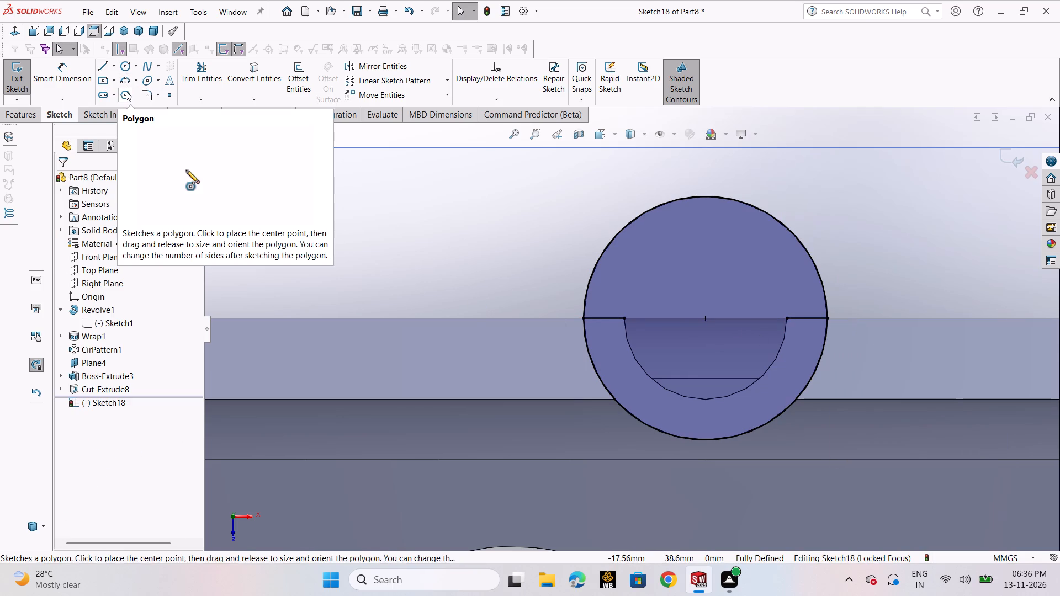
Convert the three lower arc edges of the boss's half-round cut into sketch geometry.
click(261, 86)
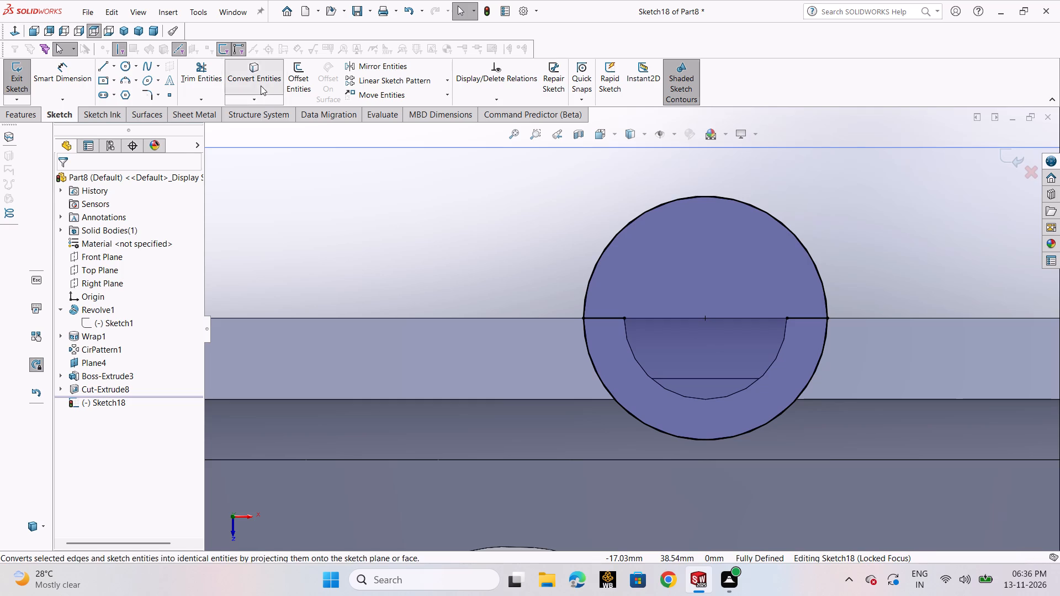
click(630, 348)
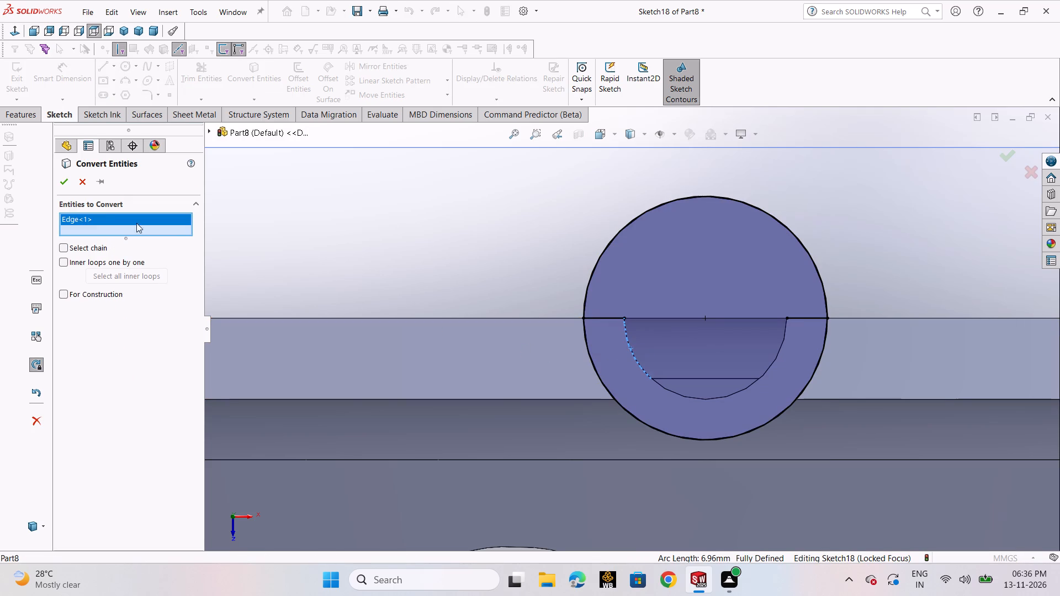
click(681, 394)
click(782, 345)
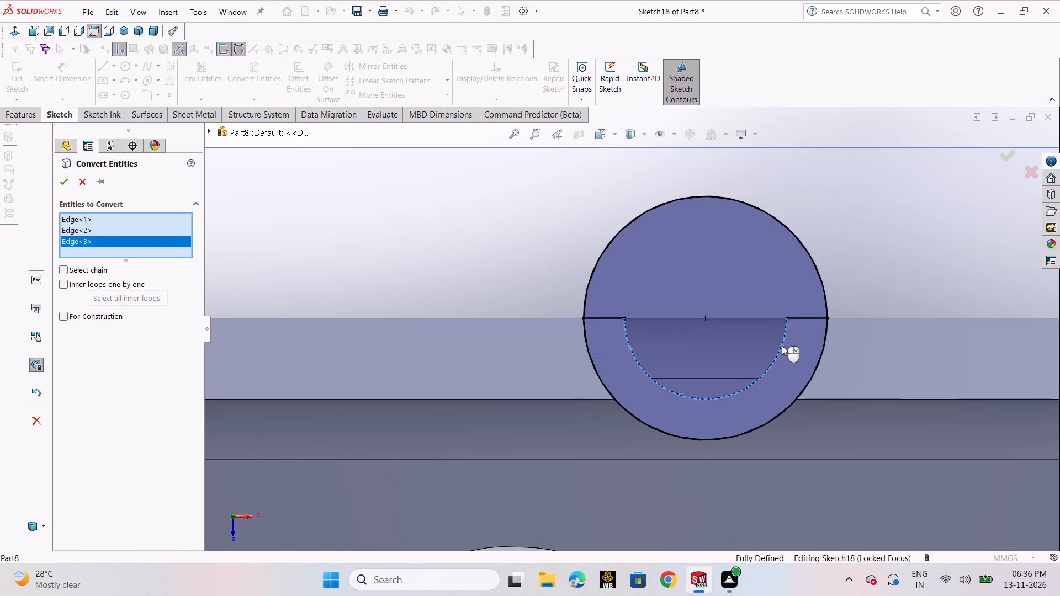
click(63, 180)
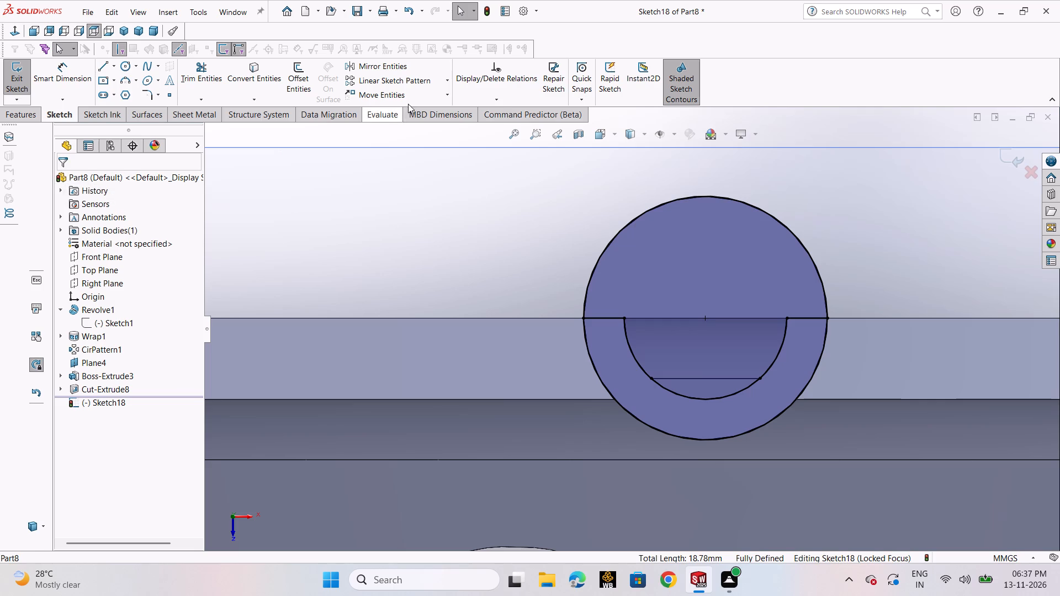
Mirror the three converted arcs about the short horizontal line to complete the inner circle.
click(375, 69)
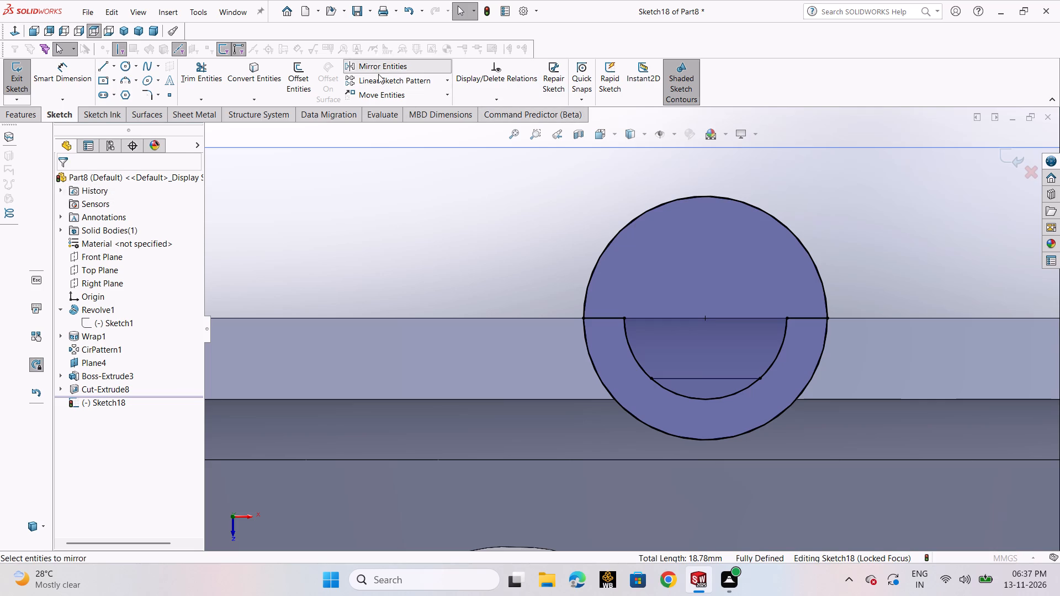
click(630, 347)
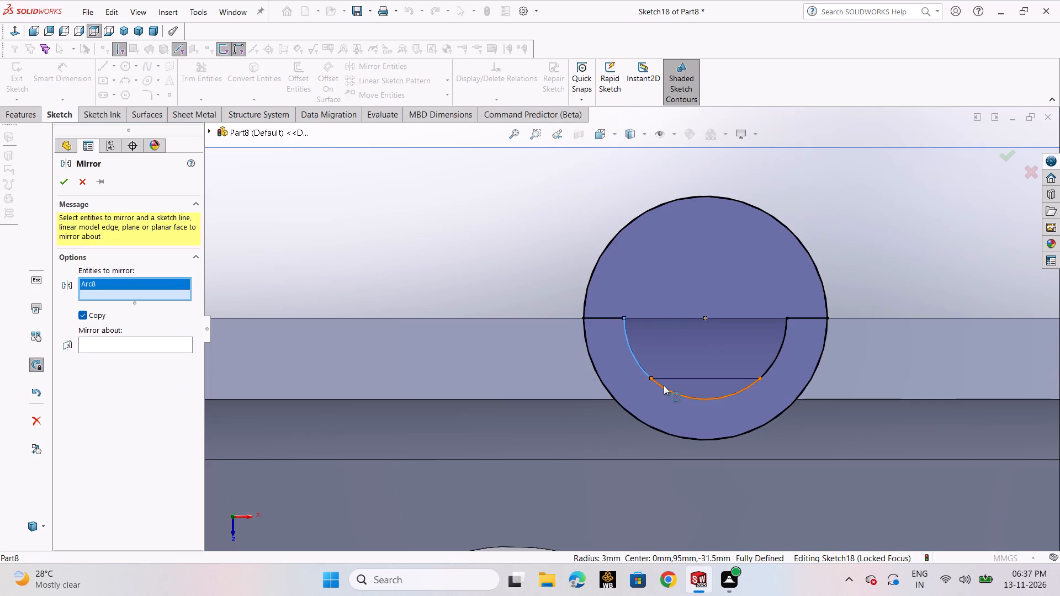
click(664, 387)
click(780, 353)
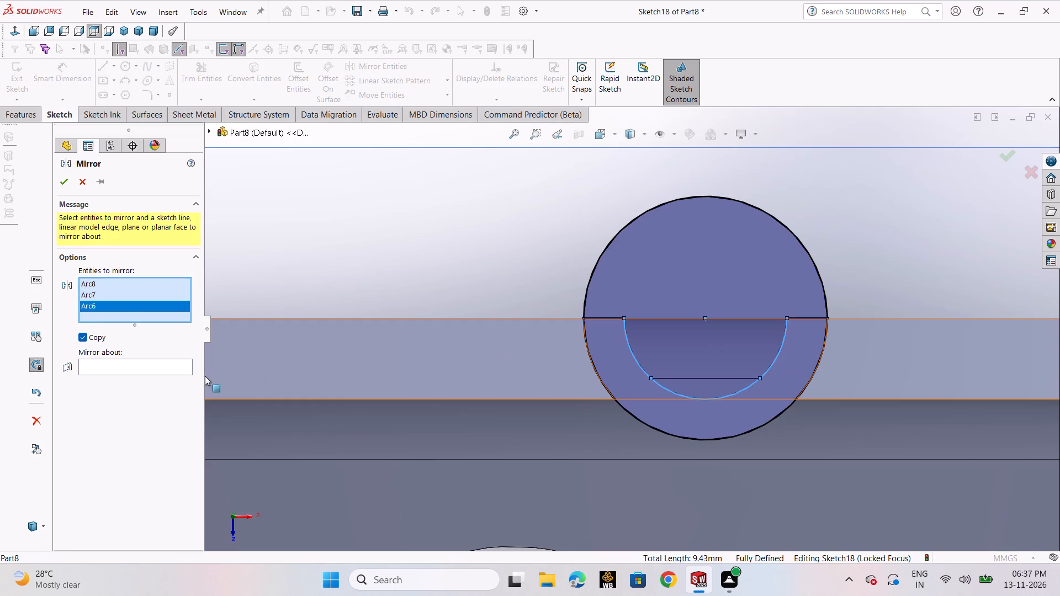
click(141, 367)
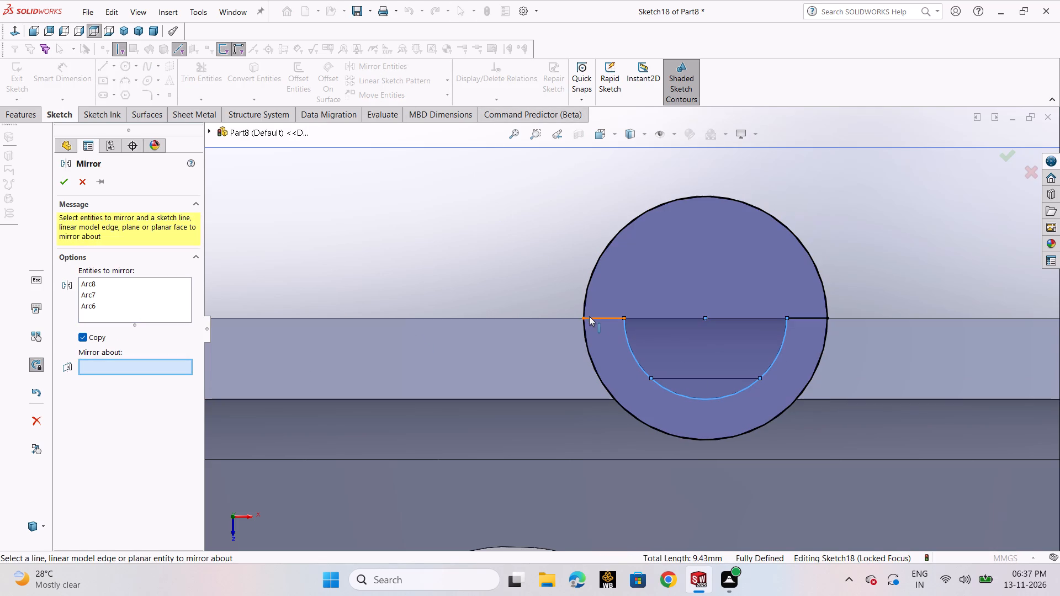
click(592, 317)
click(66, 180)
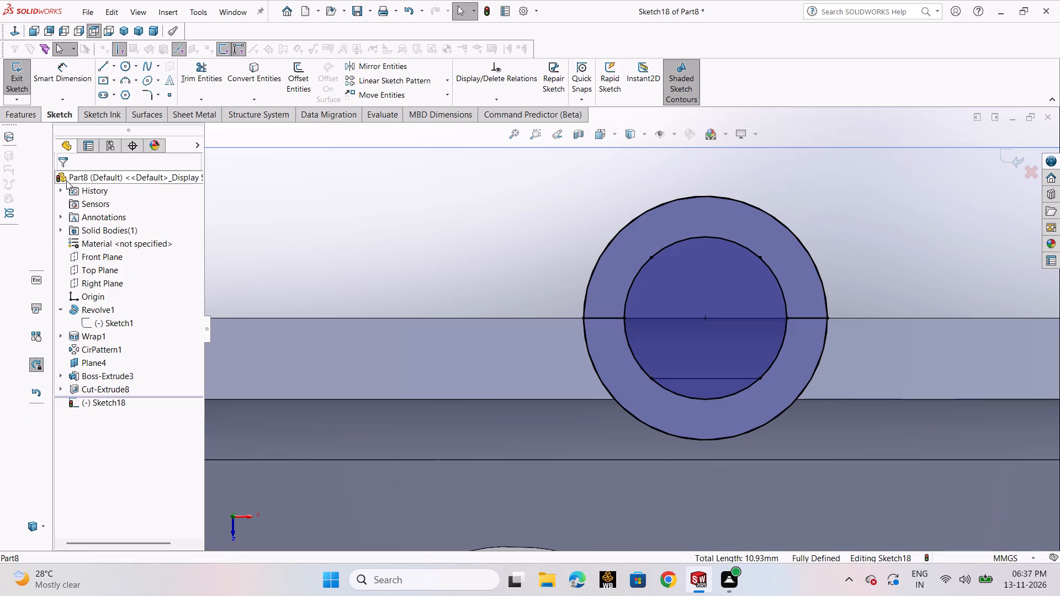
Trim away the lower halves of the inner and outer circles, leaving an upper half-ring profile.
click(213, 80)
drag(484, 385, 528, 389)
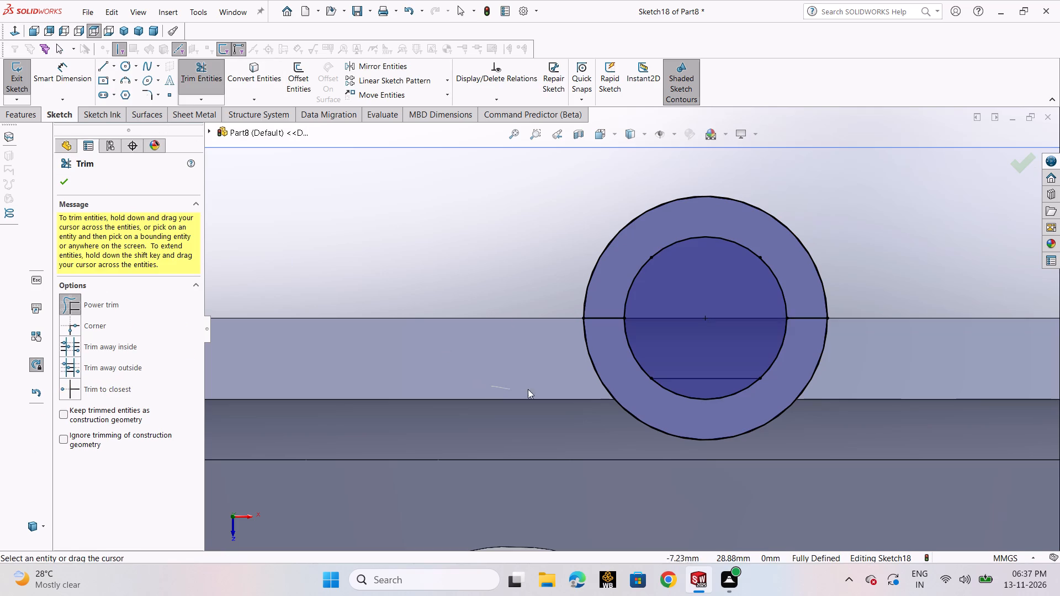
drag(528, 389, 787, 371)
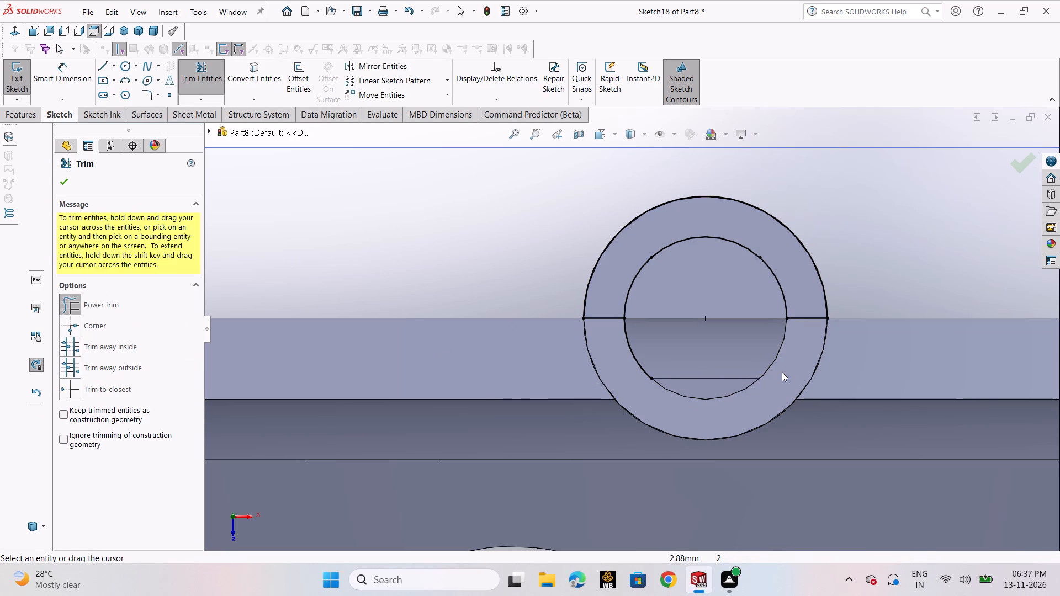
scroll(782, 372, up, 1)
drag(683, 345, 617, 370)
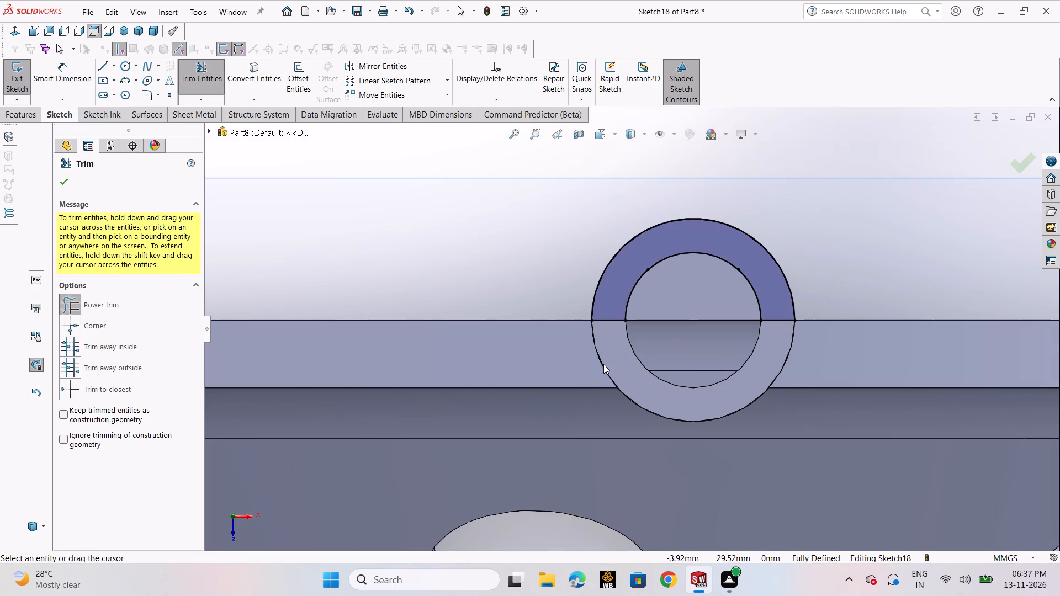
click(65, 183)
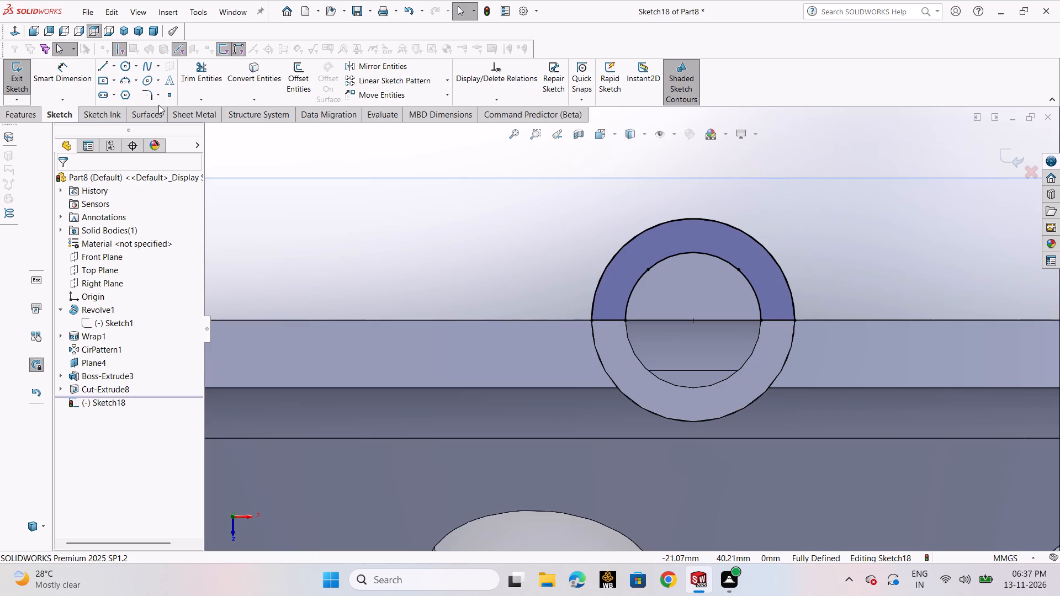
Draw a horizontal line across the inner opening, joining the inner ends of the two short lines.
click(103, 65)
click(114, 81)
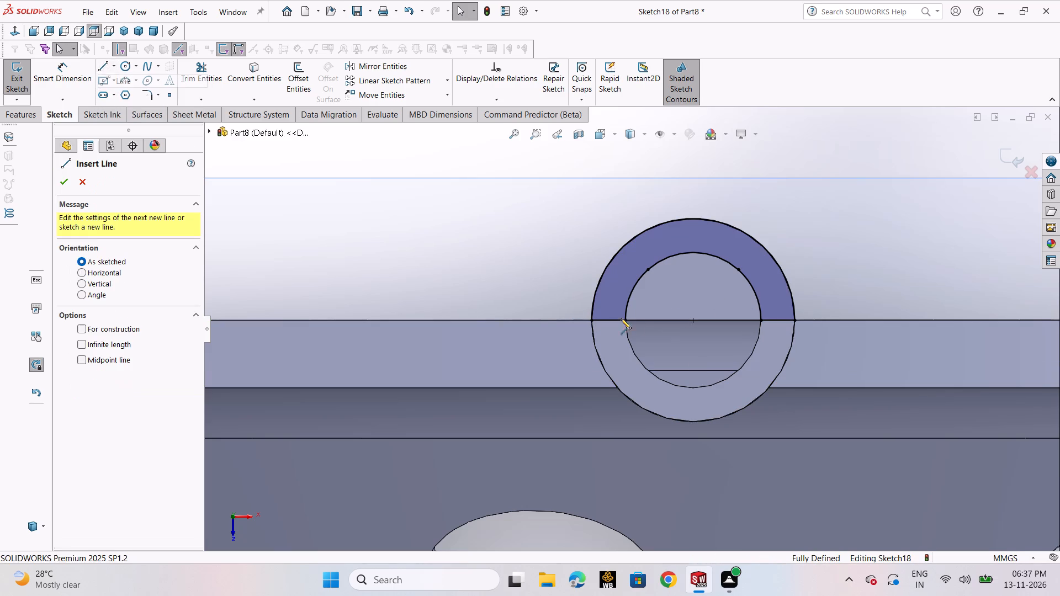
click(623, 321)
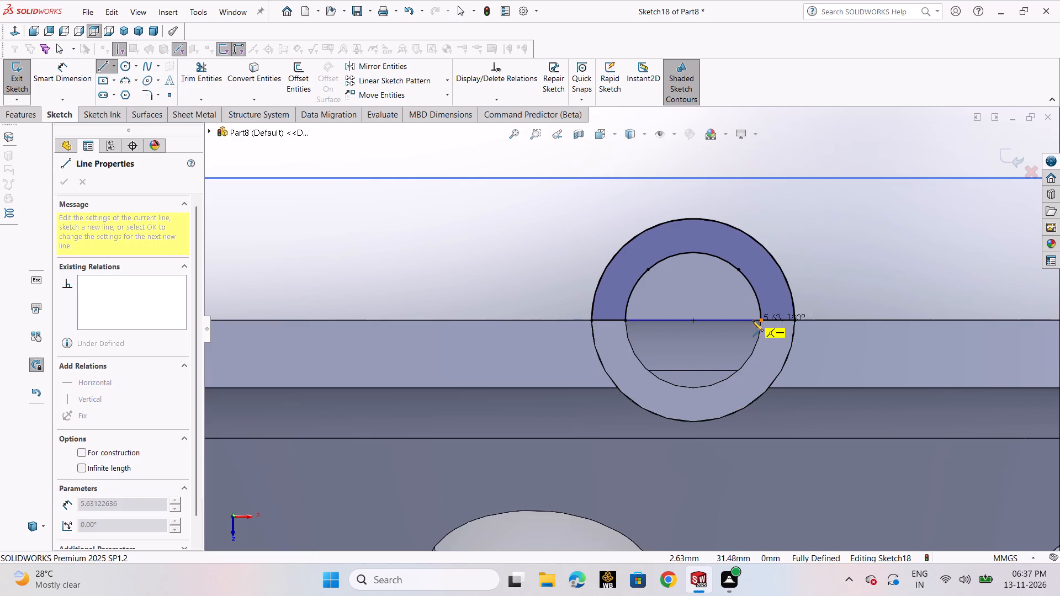
click(761, 321)
right_click(761, 321)
click(788, 331)
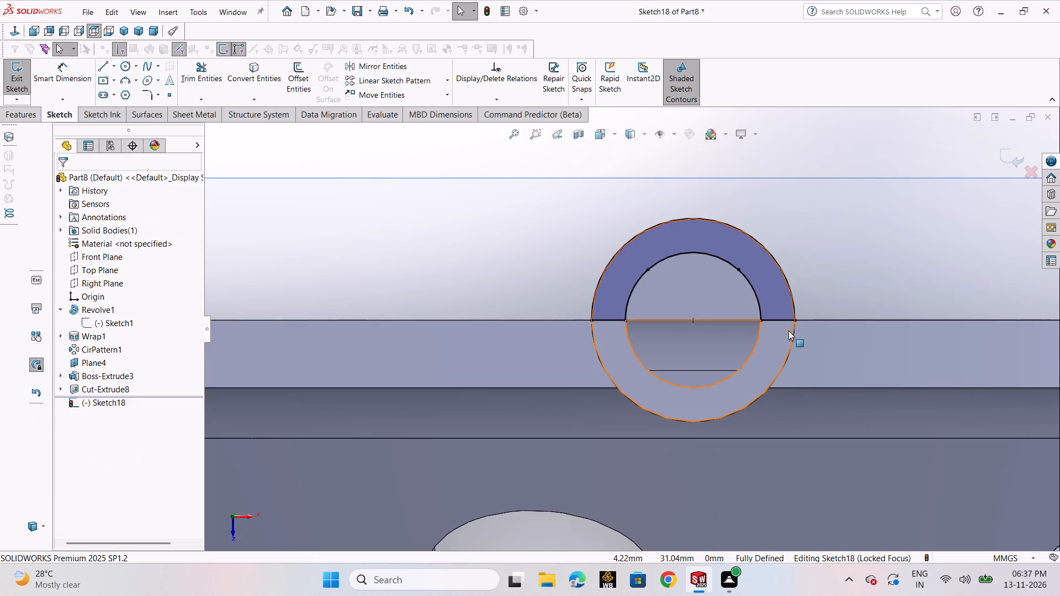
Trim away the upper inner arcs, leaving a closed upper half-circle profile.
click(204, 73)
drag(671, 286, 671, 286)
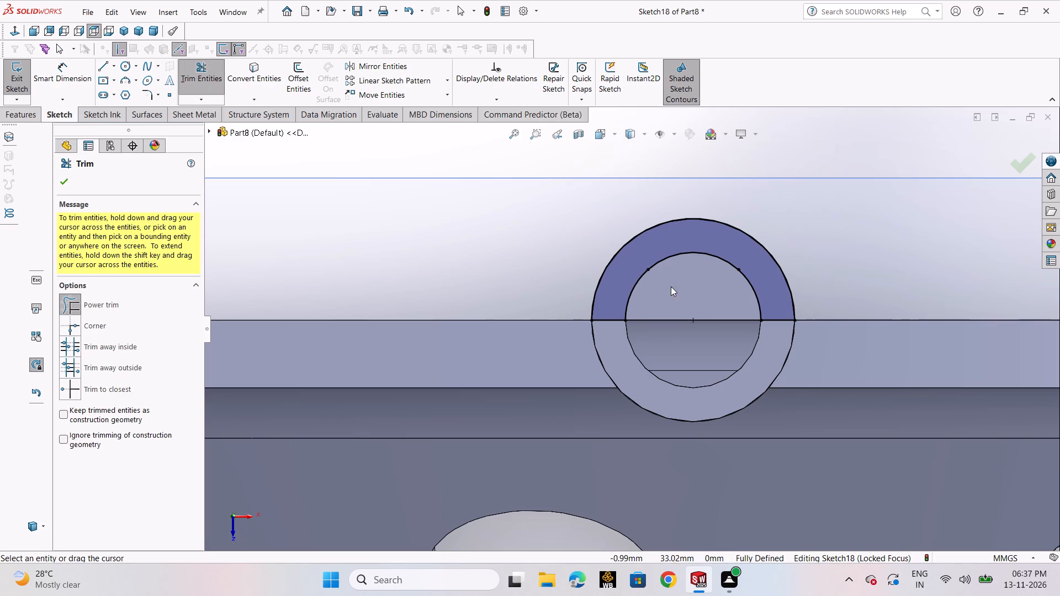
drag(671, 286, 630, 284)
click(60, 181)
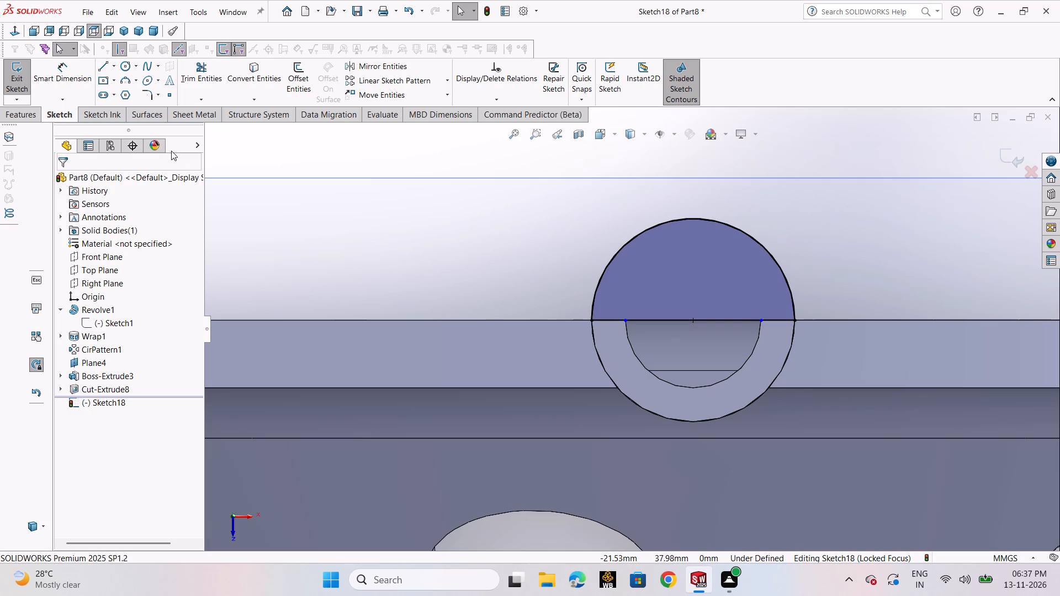
Cut-extrude the upper half-circle profile along the boss with a blind depth of 38 mm.
click(9, 118)
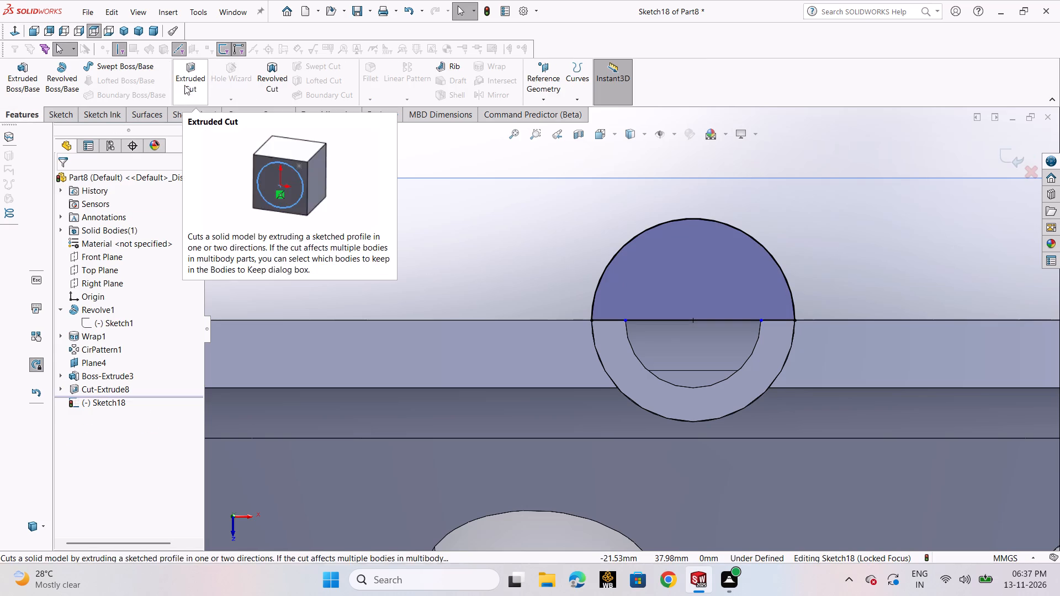
click(187, 84)
scroll(614, 324, up, 2)
middle_drag(914, 267, 879, 286)
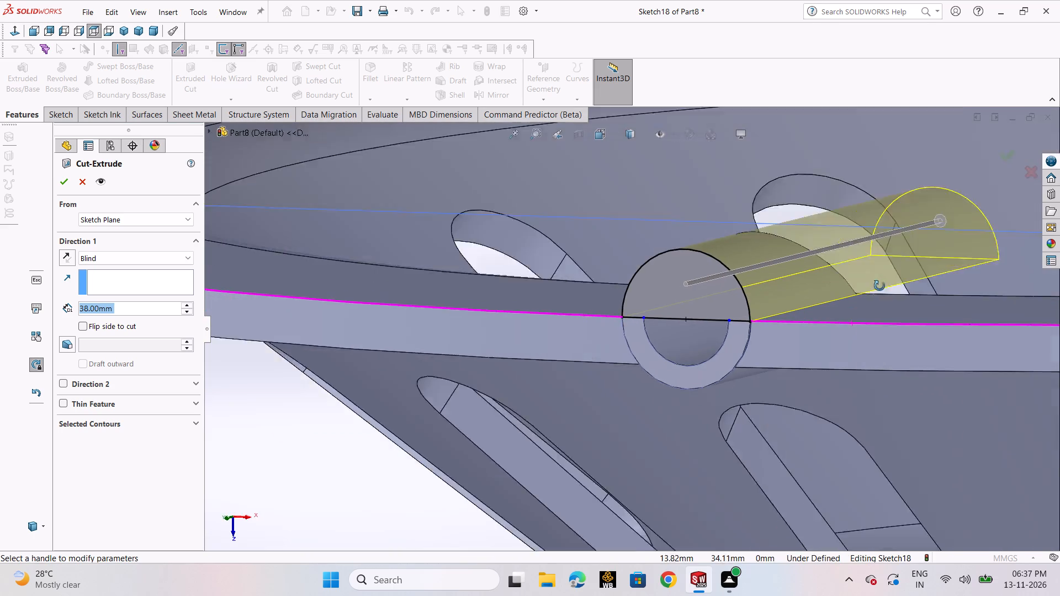
middle_drag(879, 286, 867, 291)
click(67, 183)
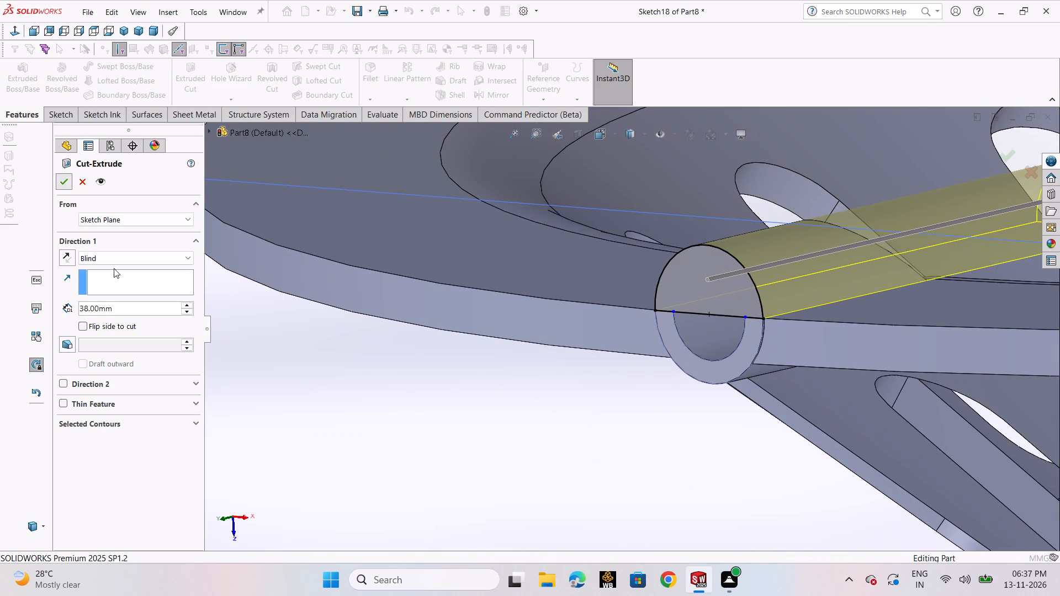
Examine the half-round channel on the rim from several angles and in isometric view.
click(470, 431)
scroll(645, 405, up, 2)
middle_drag(665, 399, 665, 432)
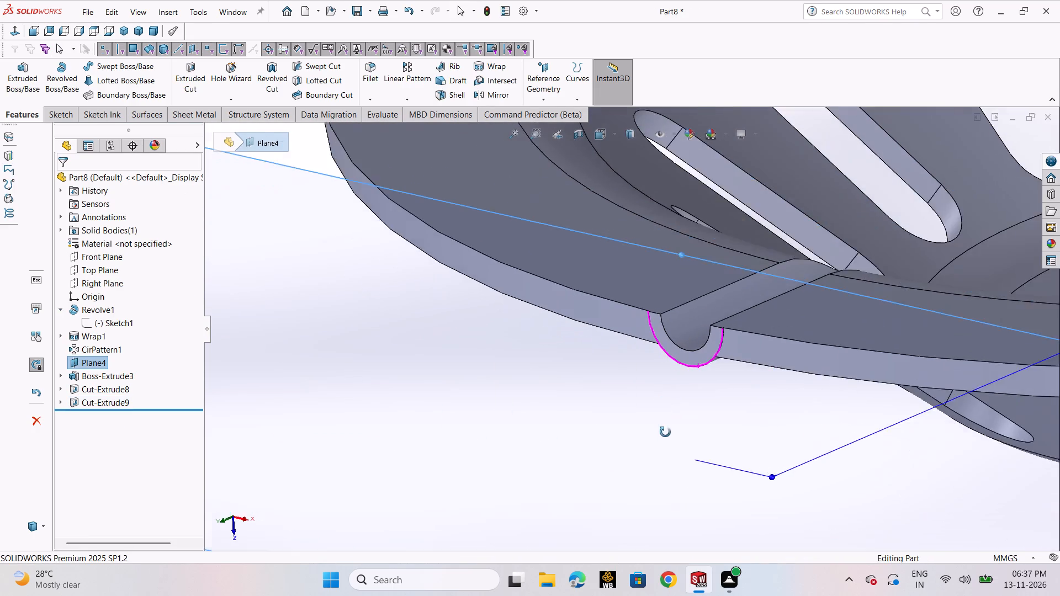
middle_drag(665, 432, 725, 461)
middle_drag(727, 456, 727, 409)
middle_drag(685, 437, 675, 452)
scroll(687, 454, up, 1)
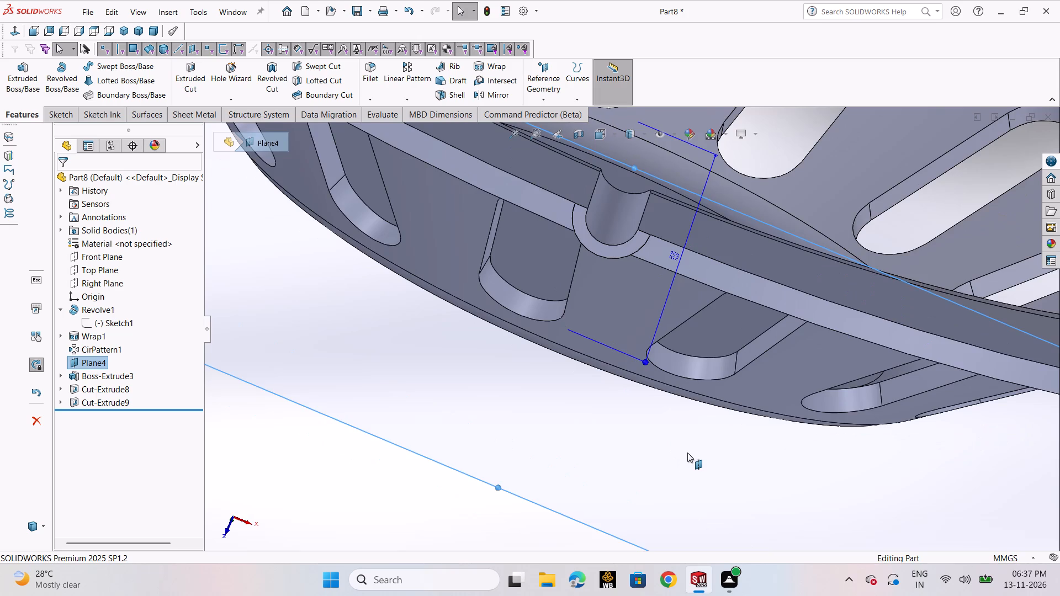
key(ctrl+7)
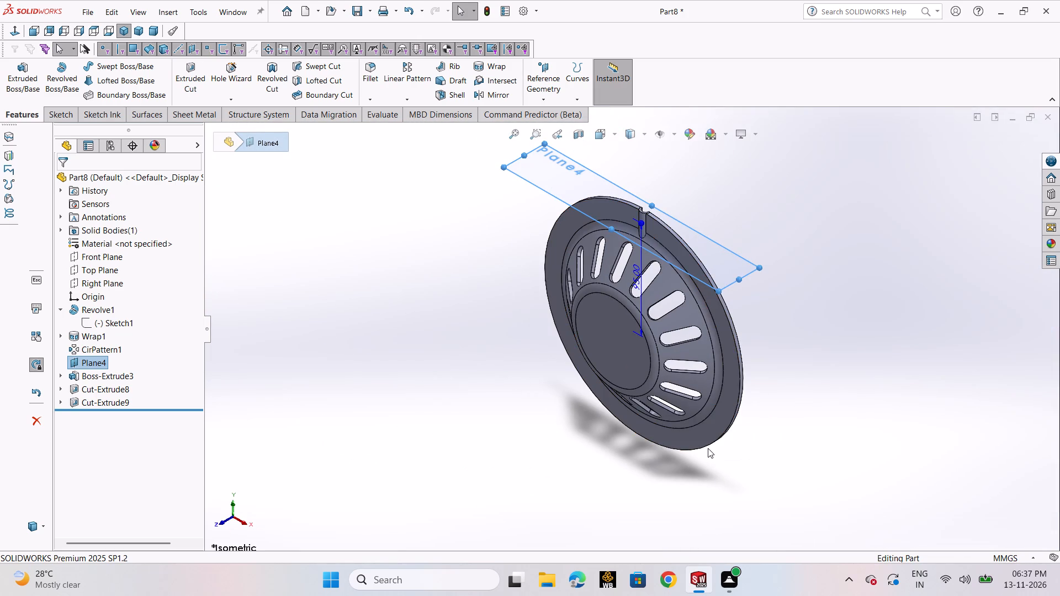
click(922, 321)
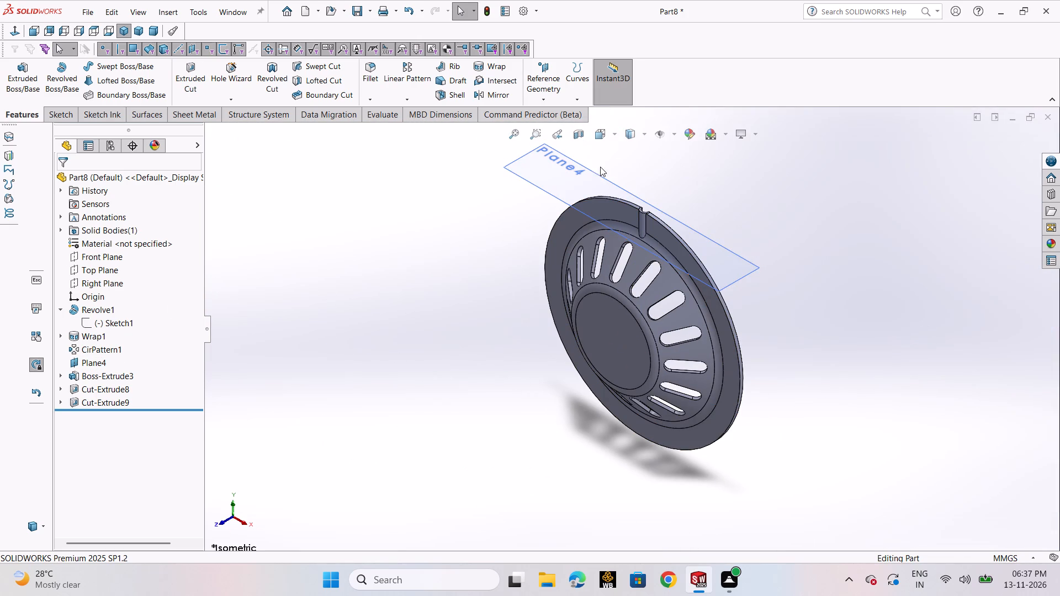
Hide the reference plane display and show the dish in isometric view.
click(654, 136)
key(ctrl+7)
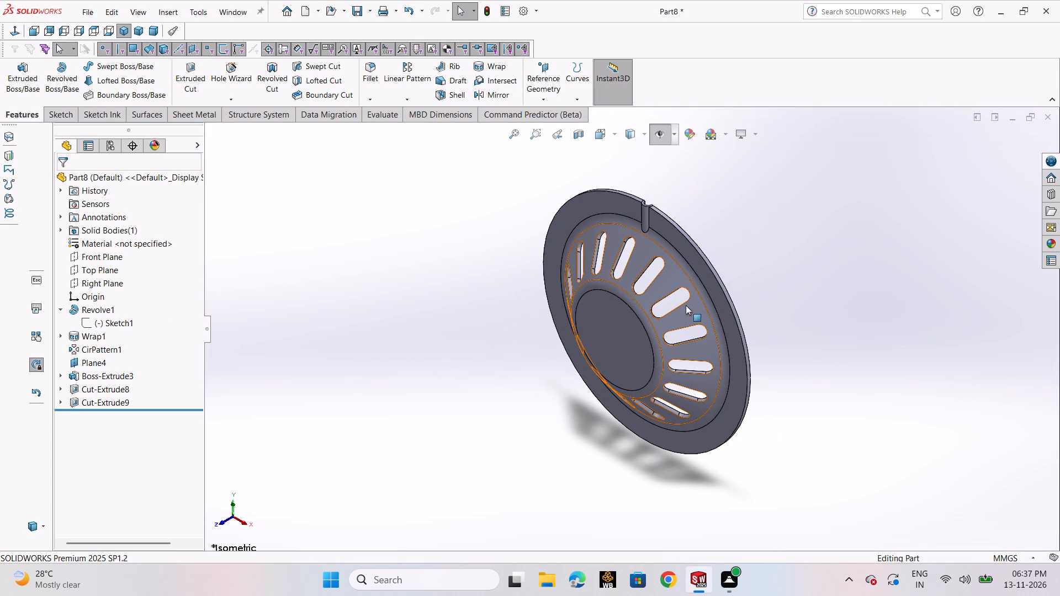
key(ctrl+7)
Apply a dark red colour appearance to the whole part.
middle_drag(811, 325, 788, 325)
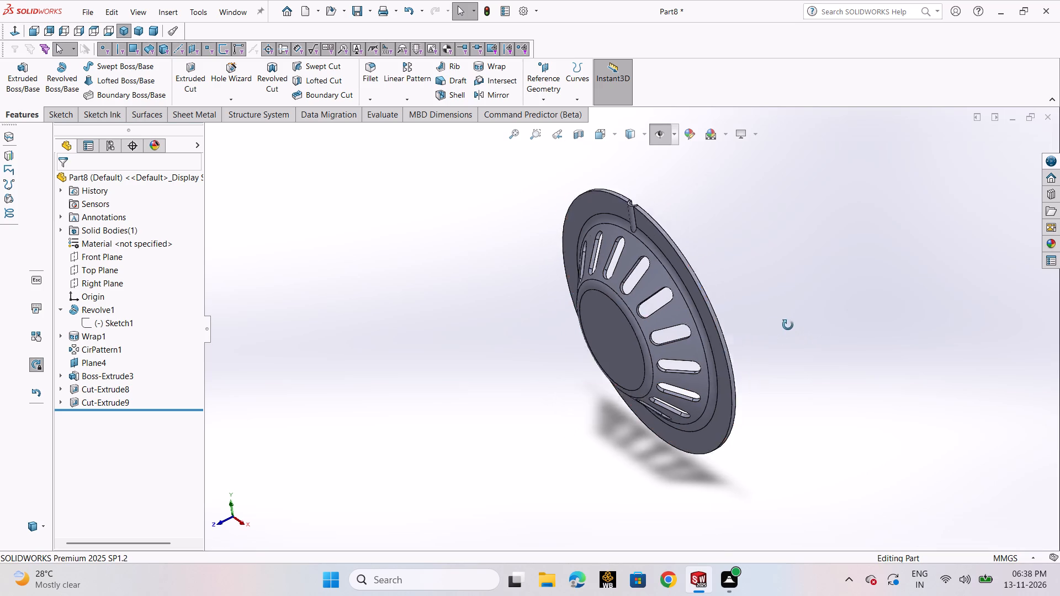
middle_drag(788, 325, 733, 353)
scroll(719, 359, down, 1)
scroll(545, 196, down, 6)
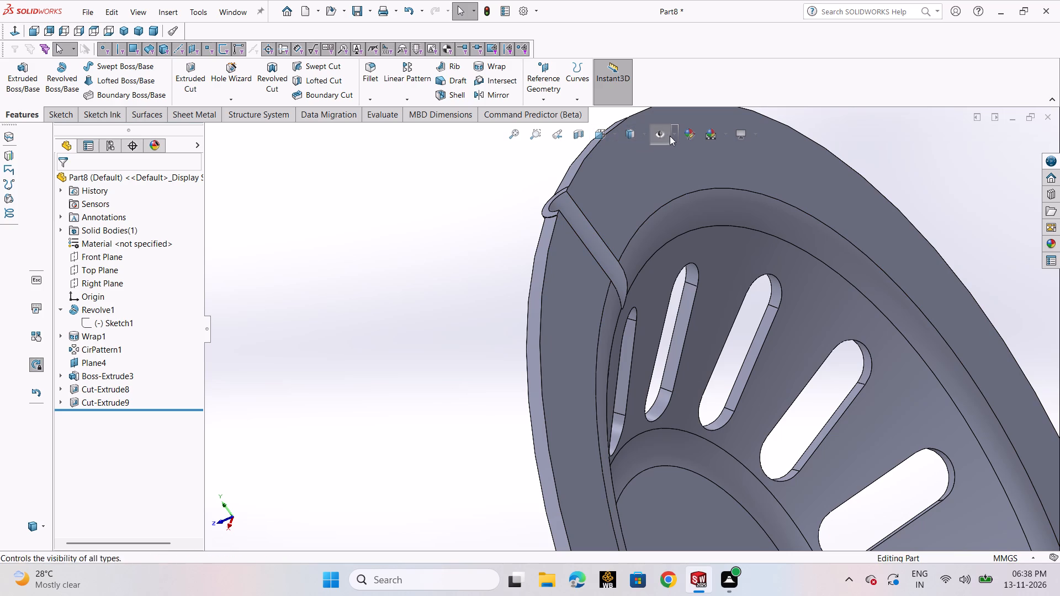
click(689, 135)
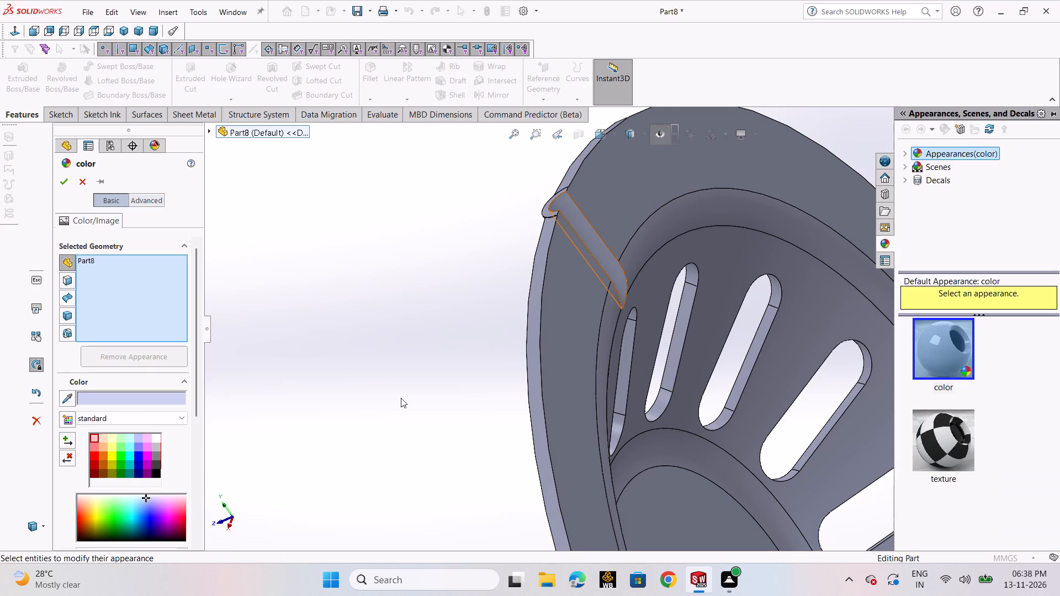
click(93, 457)
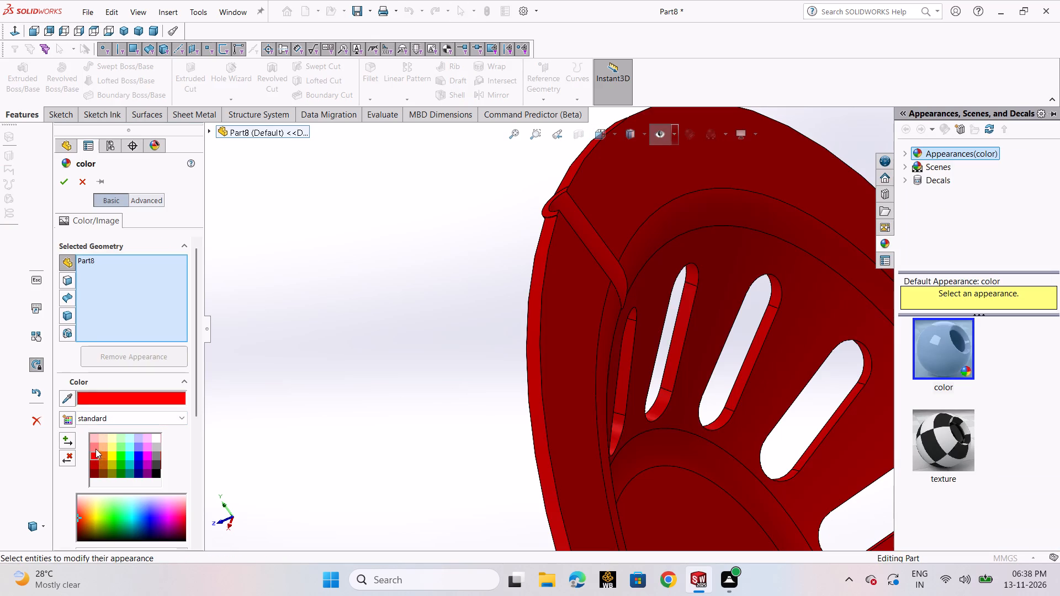
click(93, 462)
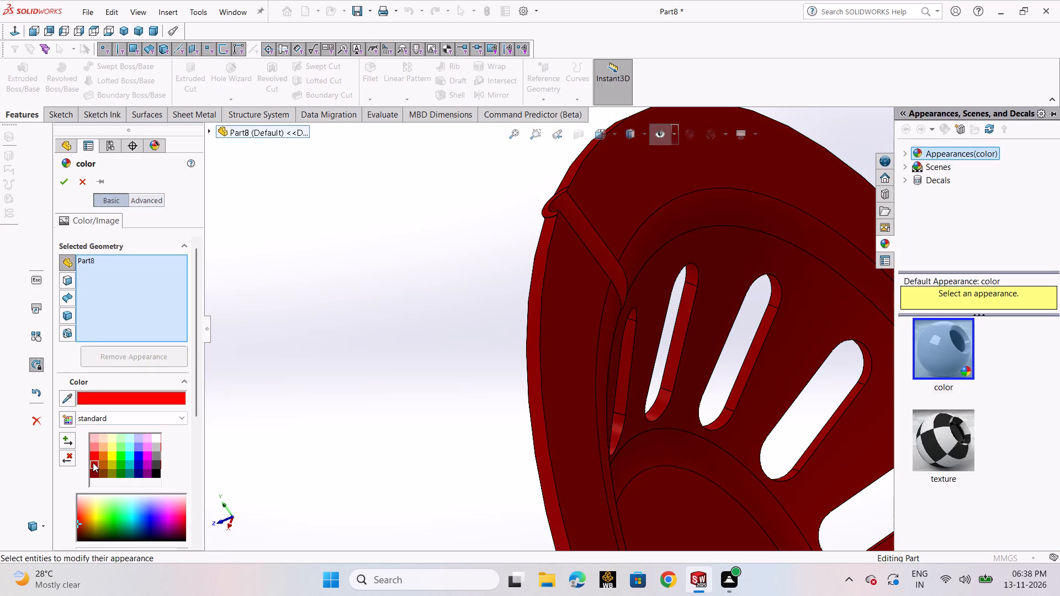
click(65, 187)
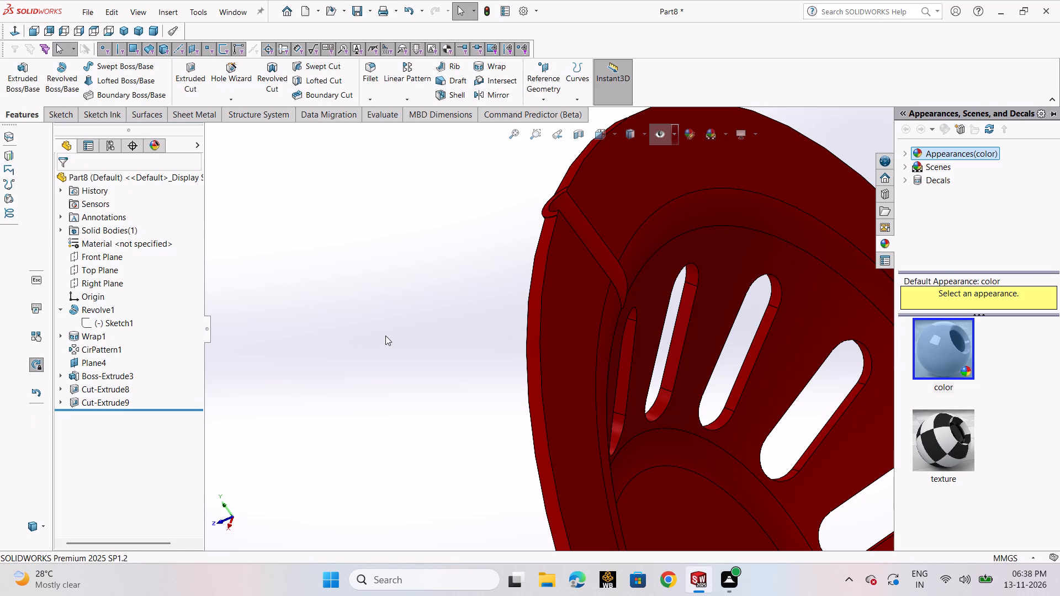
click(385, 336)
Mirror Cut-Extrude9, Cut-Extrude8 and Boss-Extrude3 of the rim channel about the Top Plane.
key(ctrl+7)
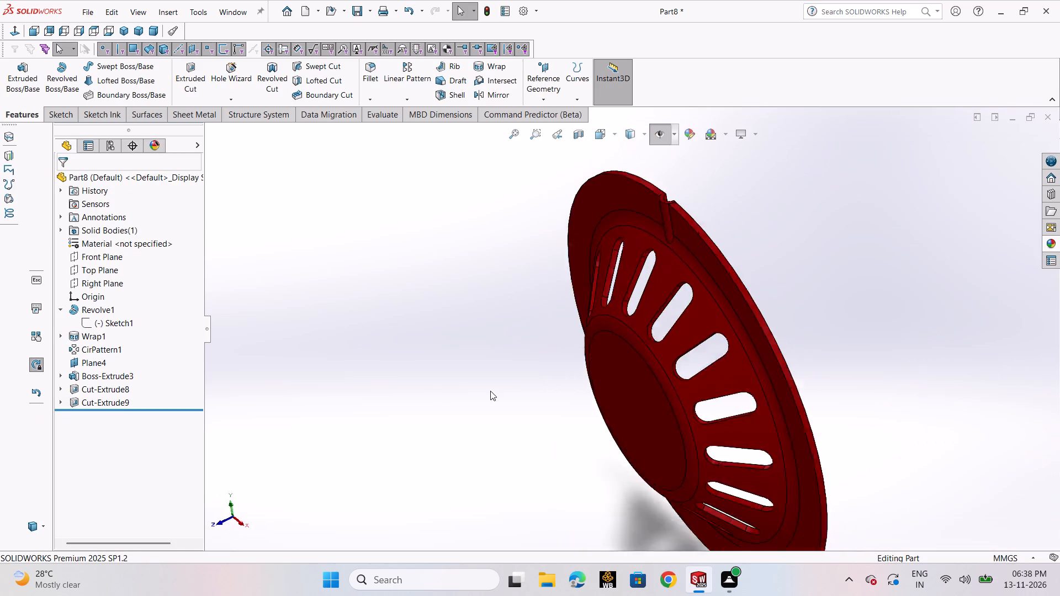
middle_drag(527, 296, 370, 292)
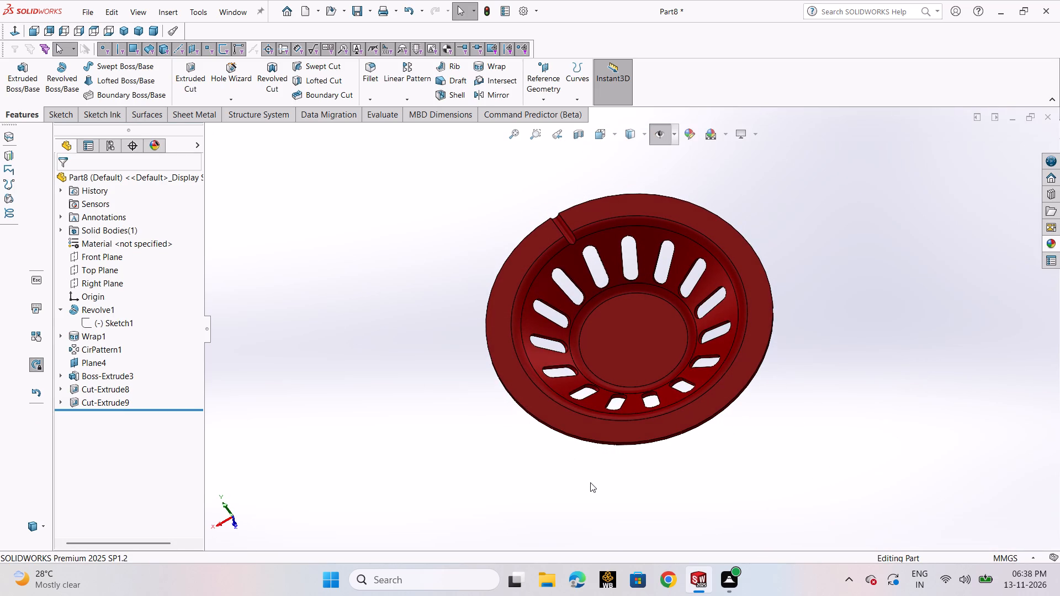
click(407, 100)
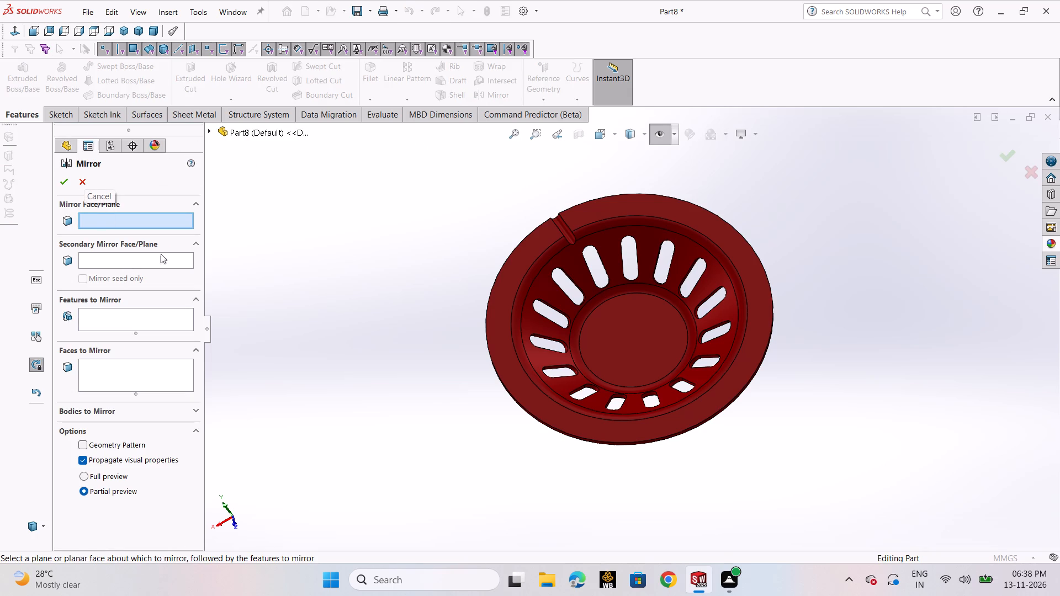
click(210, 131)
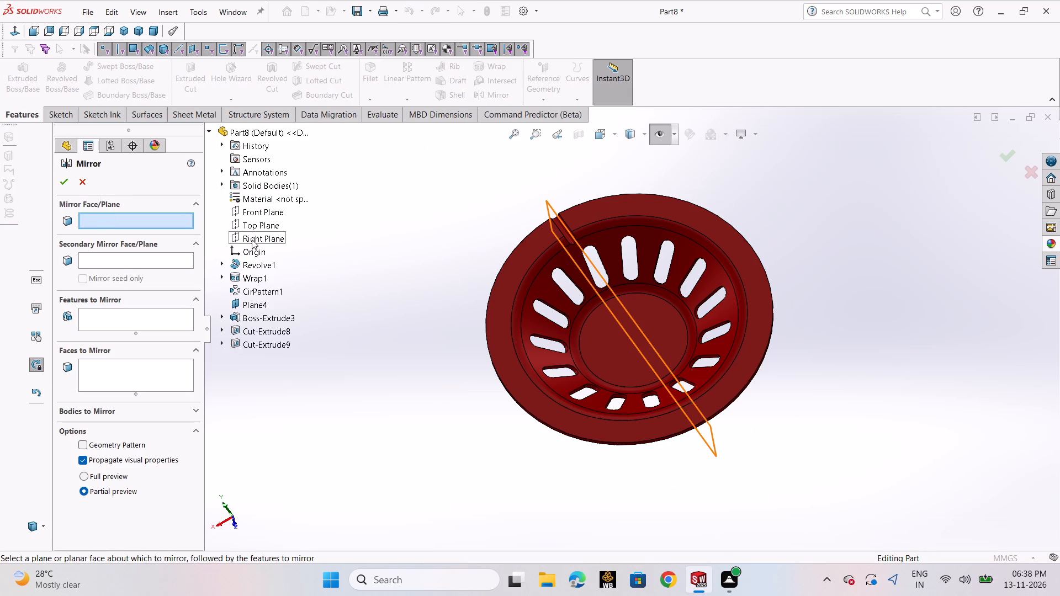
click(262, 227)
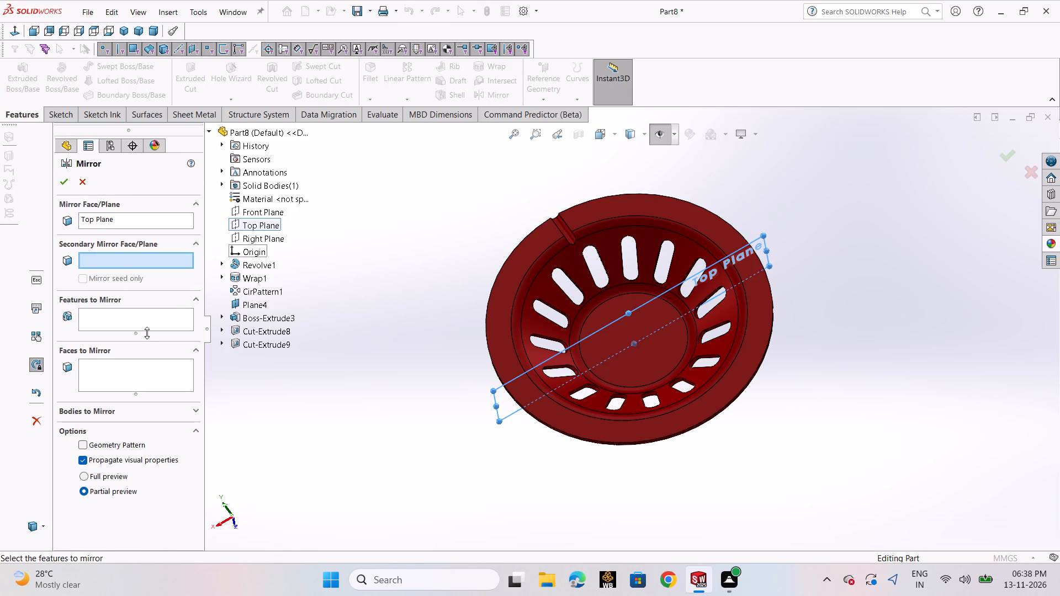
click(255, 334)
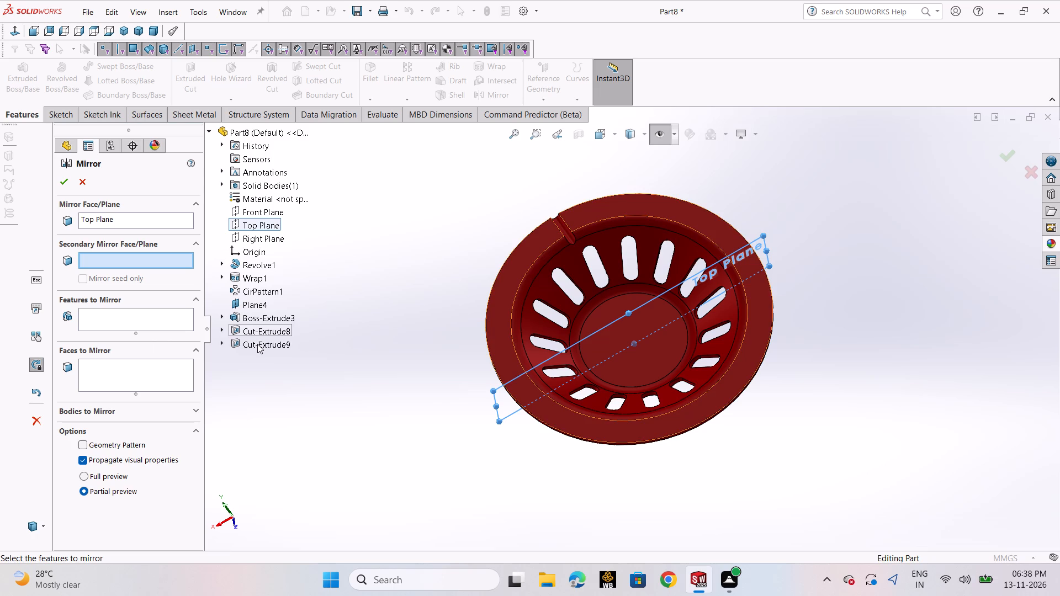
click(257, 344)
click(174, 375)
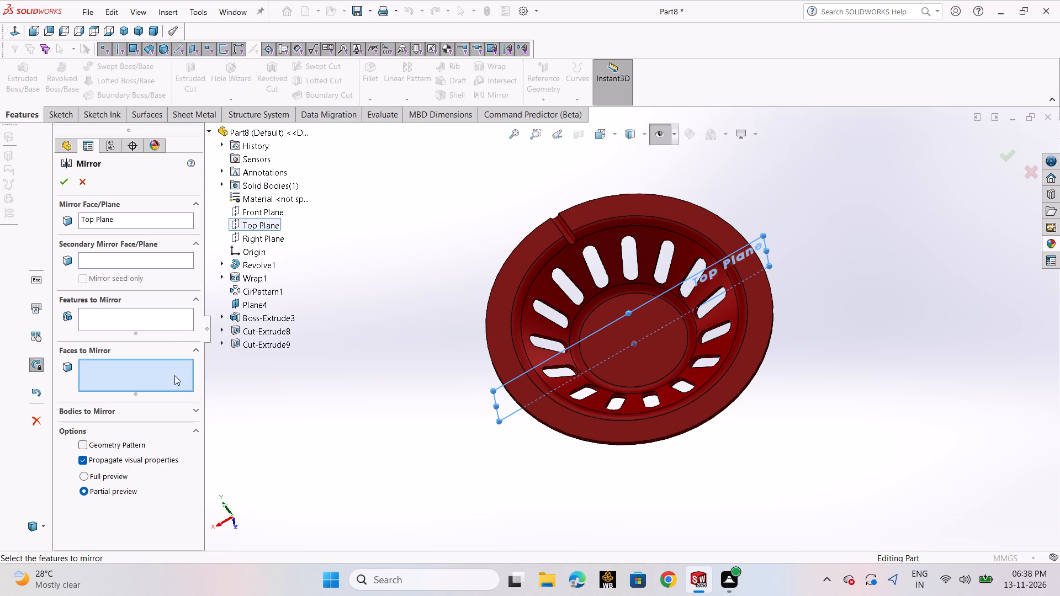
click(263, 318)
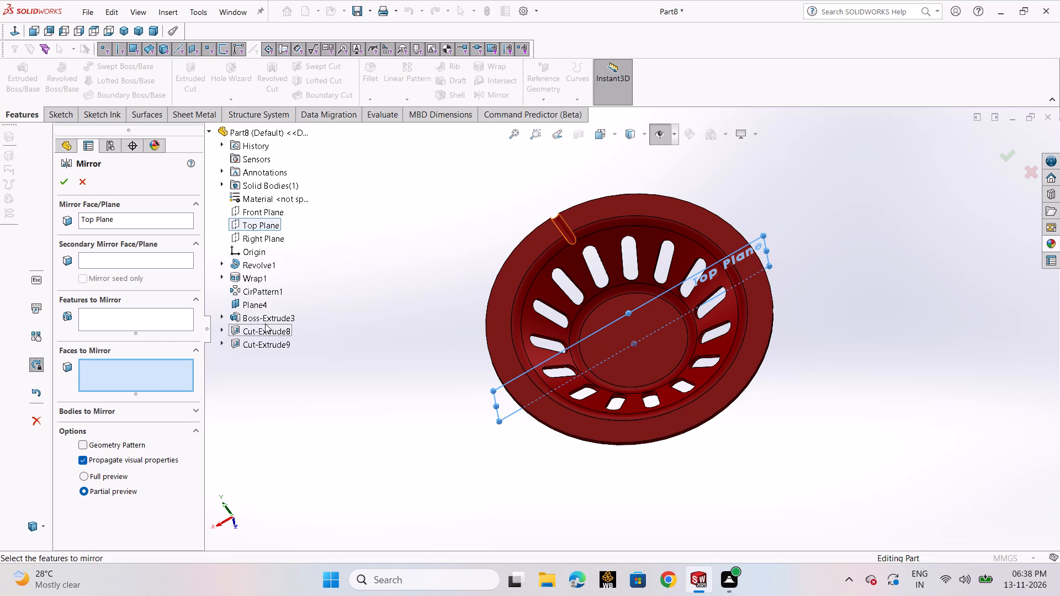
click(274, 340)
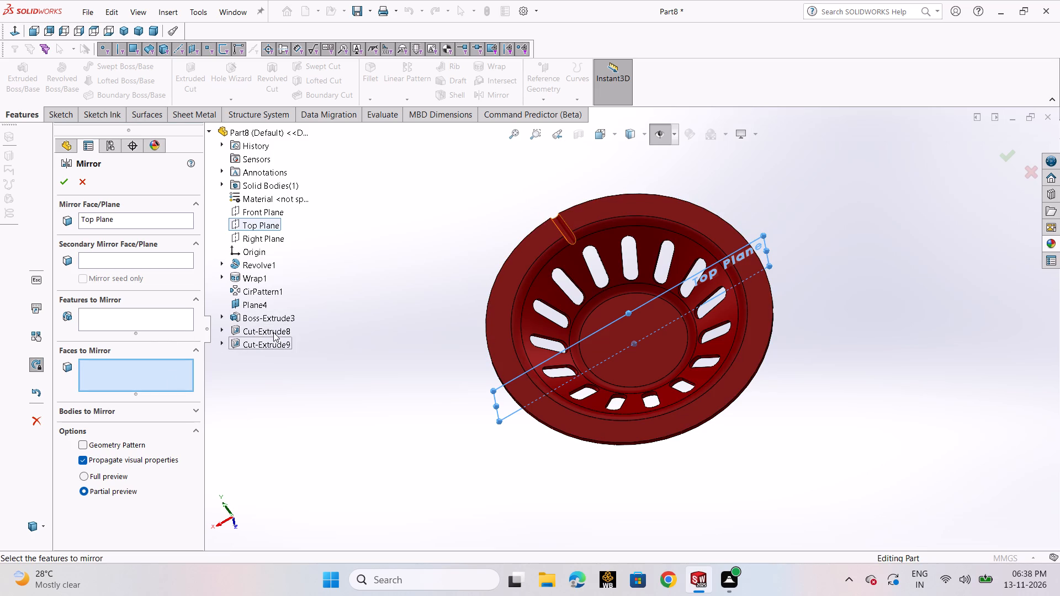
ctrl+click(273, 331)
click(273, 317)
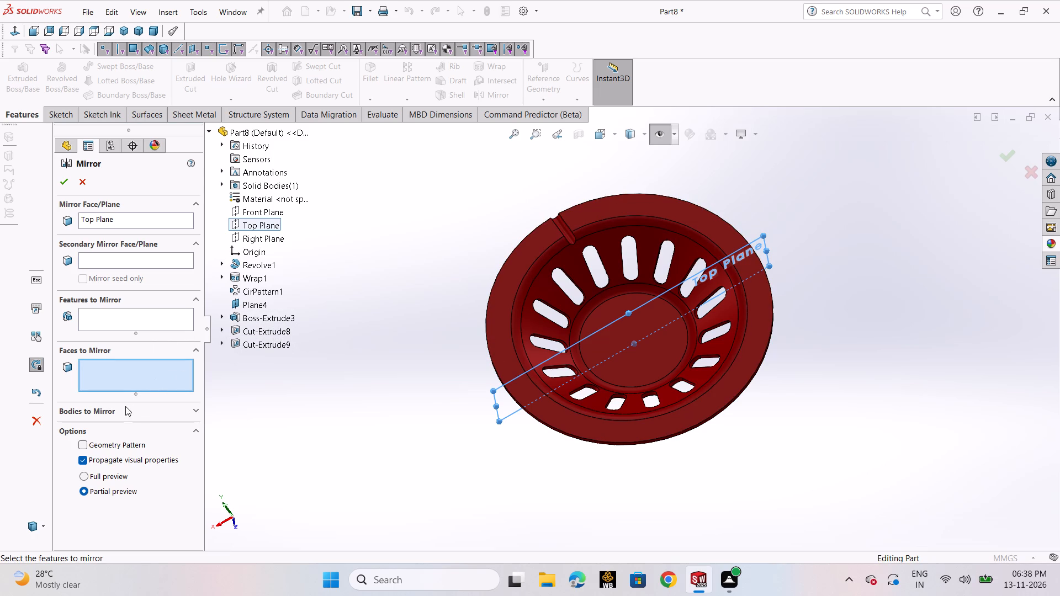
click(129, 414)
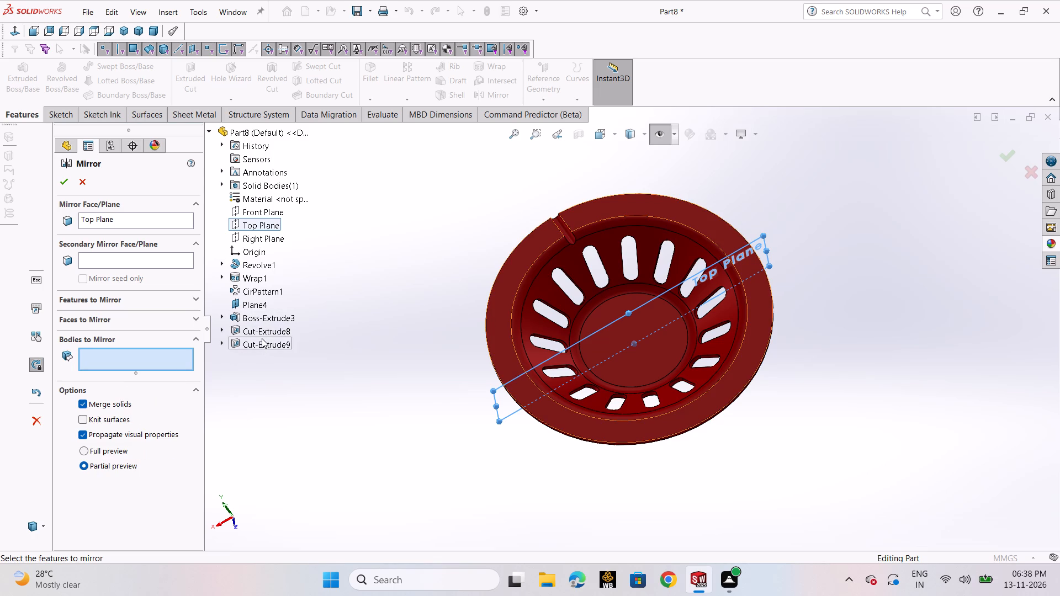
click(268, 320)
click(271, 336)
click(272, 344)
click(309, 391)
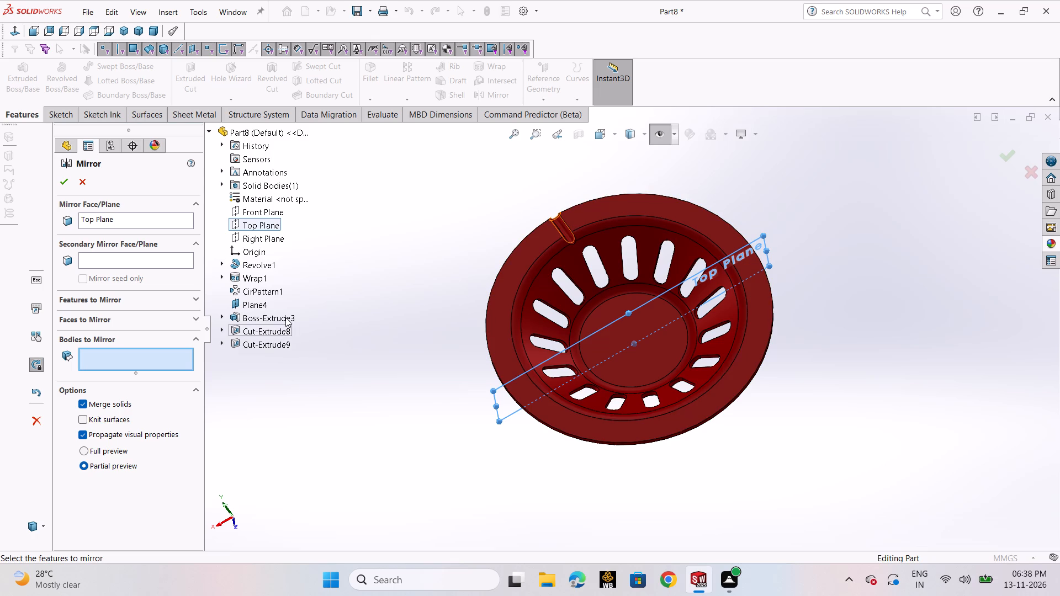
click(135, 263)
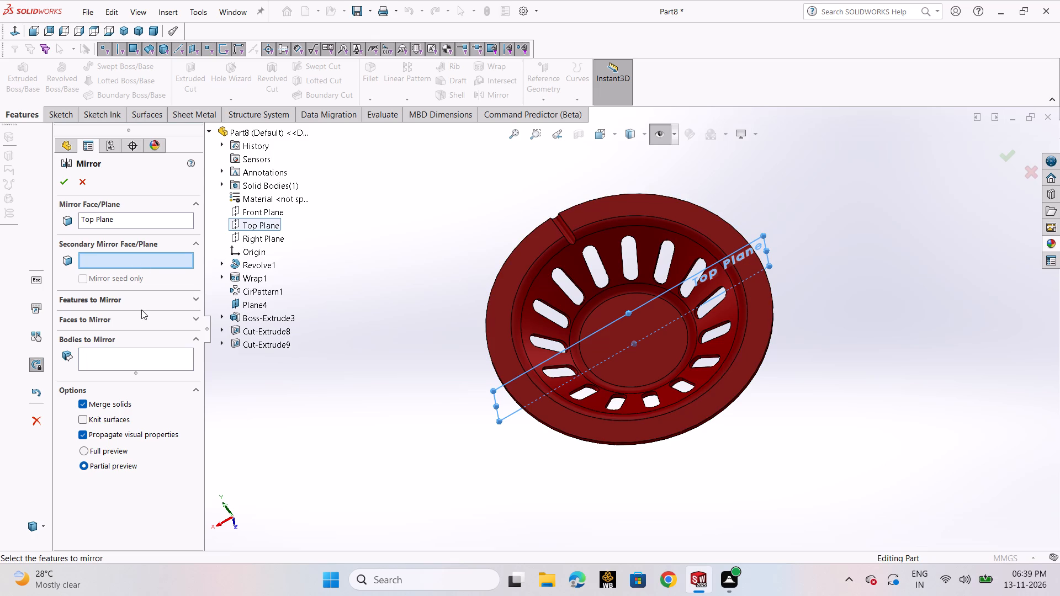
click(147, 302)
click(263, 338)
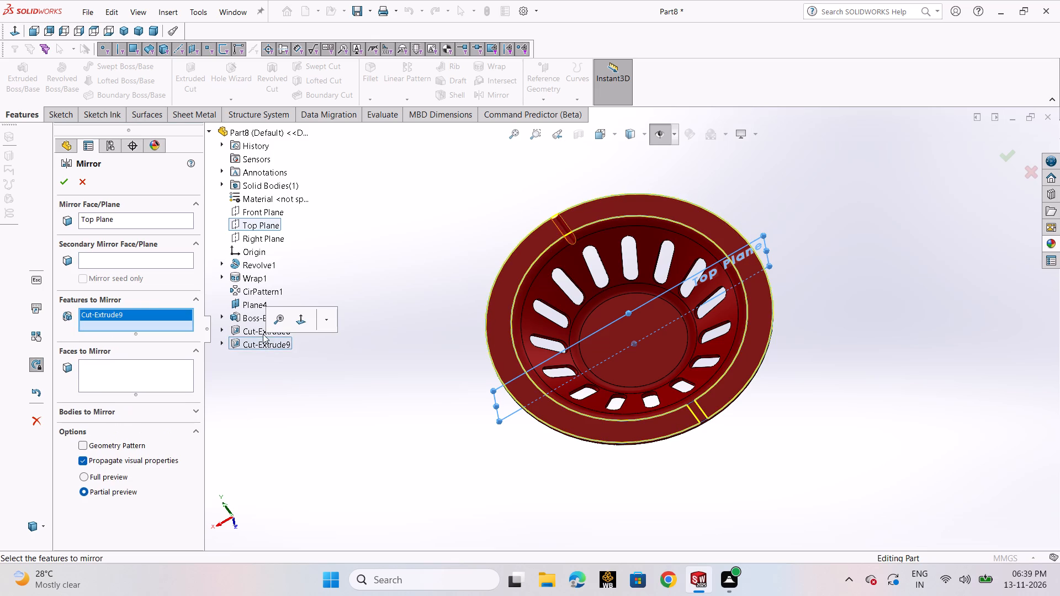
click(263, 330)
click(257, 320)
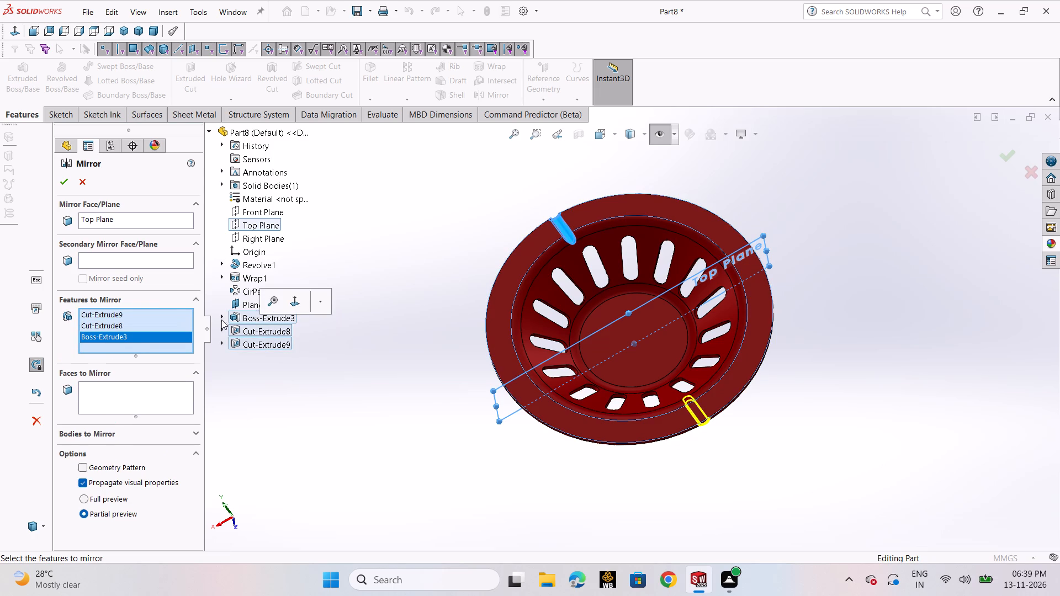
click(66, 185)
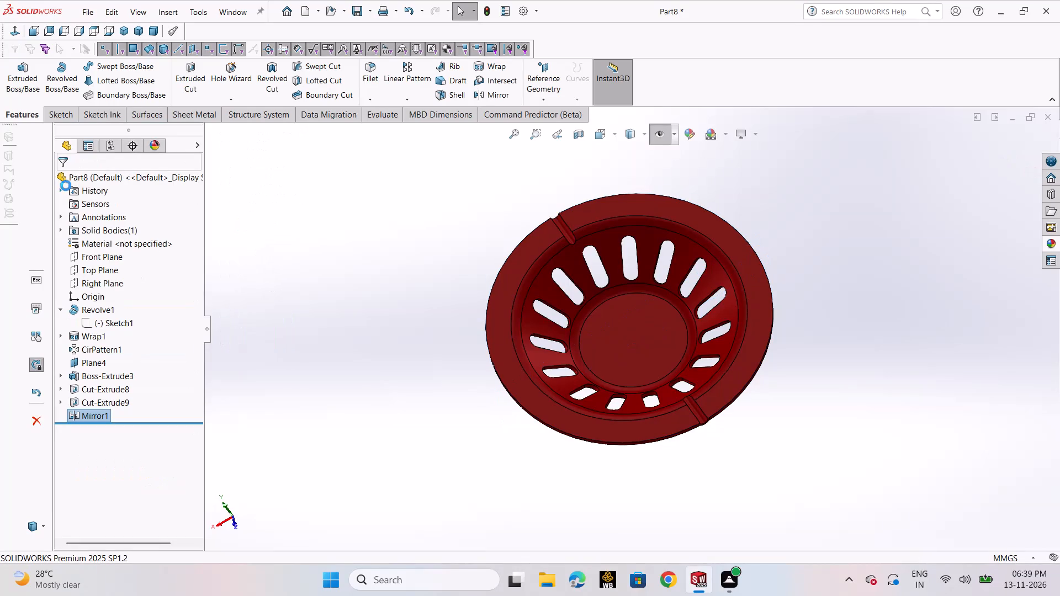
Examine the mirrored rim channel up close and compare both channels across the whole dish.
click(274, 301)
scroll(678, 400, down, 2)
scroll(678, 400, up, 1)
scroll(678, 400, down, 2)
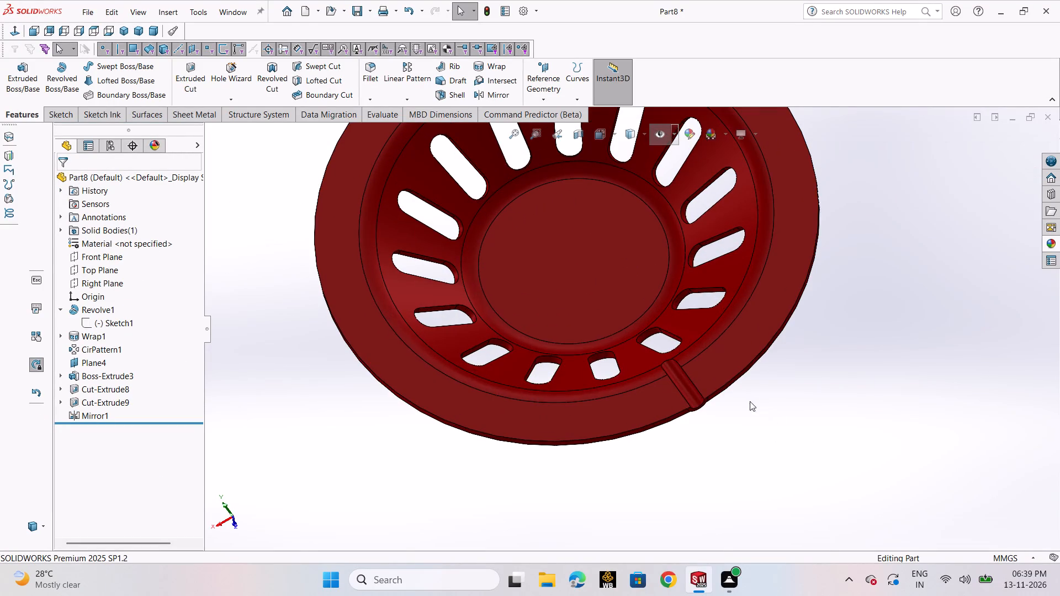
middle_drag(749, 401, 752, 386)
scroll(676, 375, up, 1)
scroll(676, 369, down, 1)
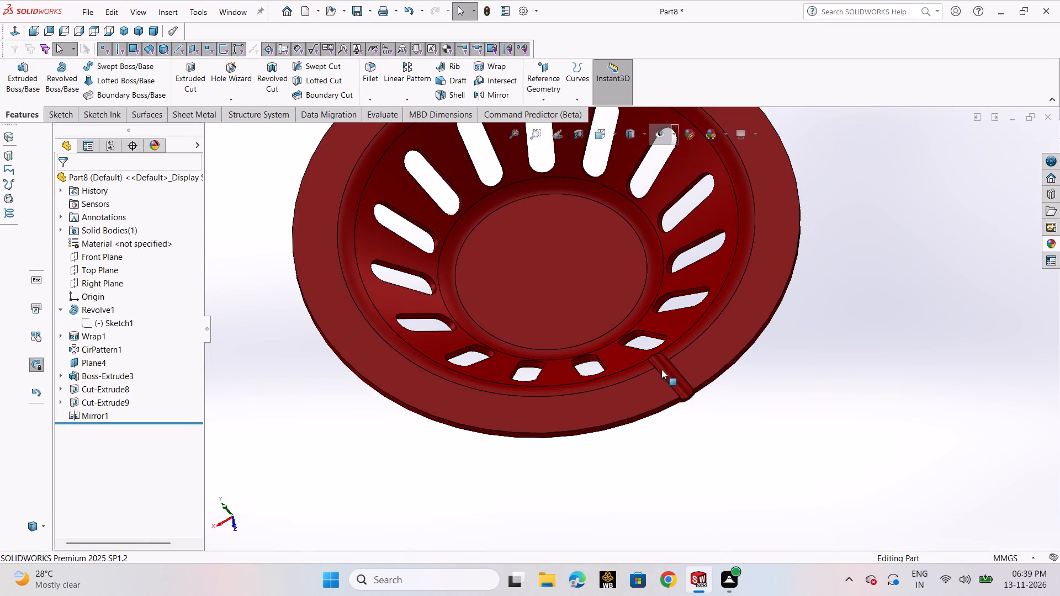
scroll(453, 401, down, 3)
scroll(453, 401, up, 7)
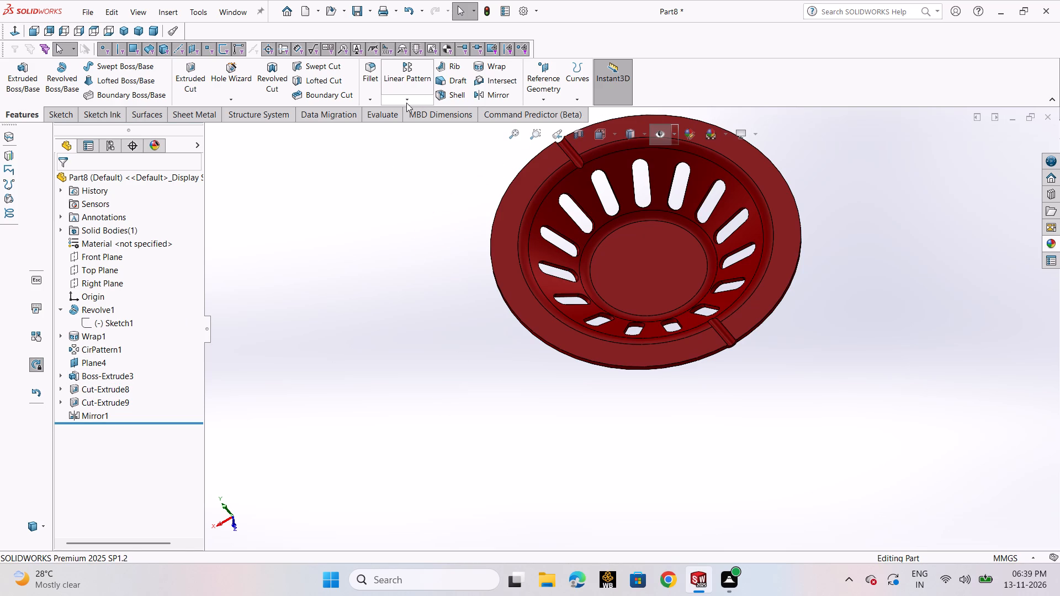
scroll(614, 323, up, 3)
scroll(718, 295, up, 1)
scroll(720, 292, down, 3)
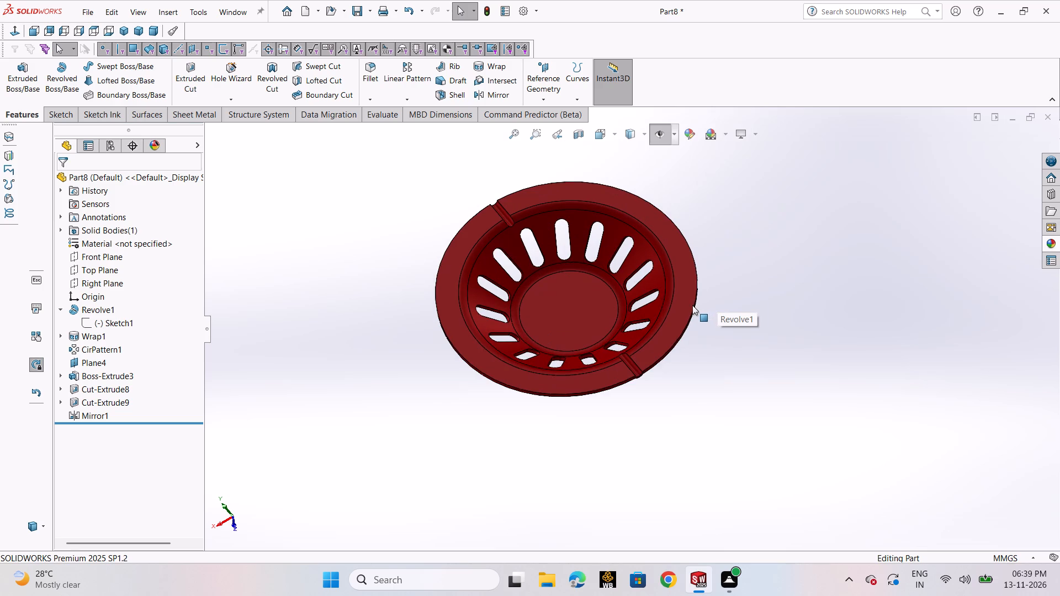
scroll(692, 308, up, 2)
scroll(679, 312, down, 4)
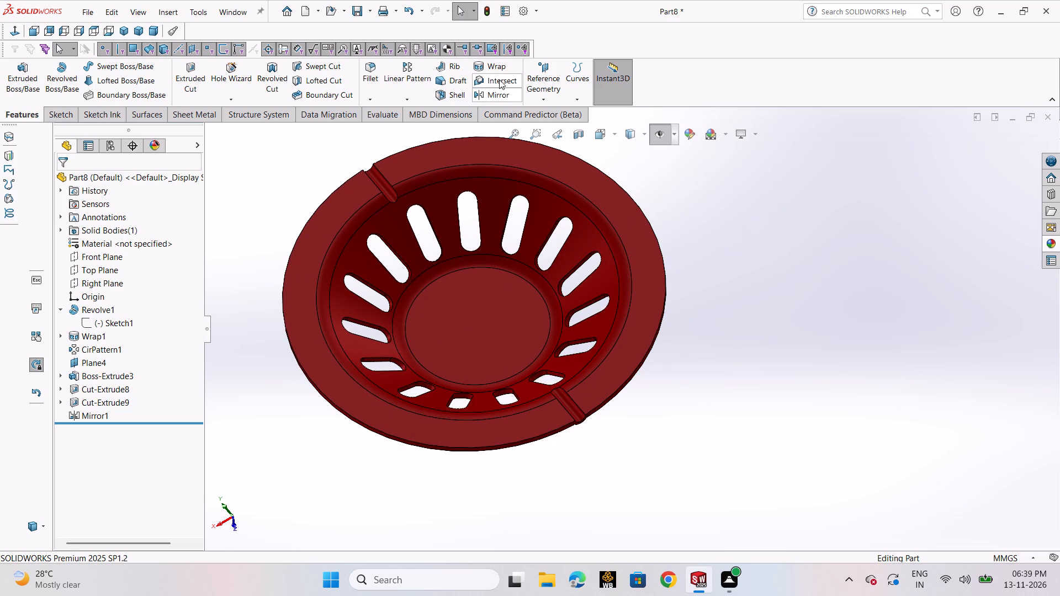
Circular-pattern Cut-Extrude9, Cut-Extrude8 and Boss-Extrude3 around the dish's outer rim edge with 4 instances spaced 360/4 = 90 degrees.
click(409, 99)
click(414, 125)
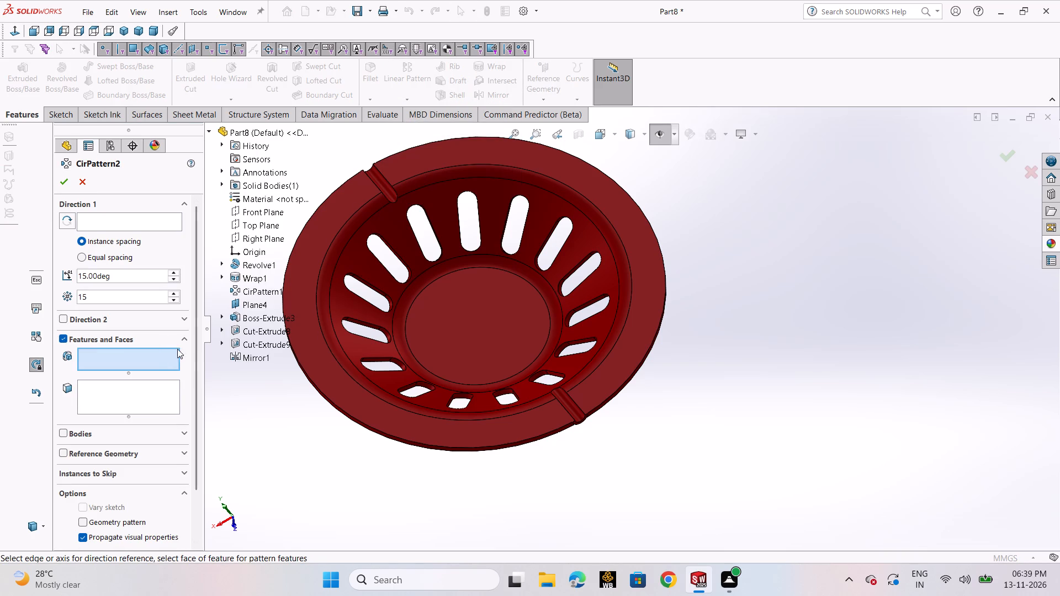
click(255, 348)
click(256, 331)
click(255, 317)
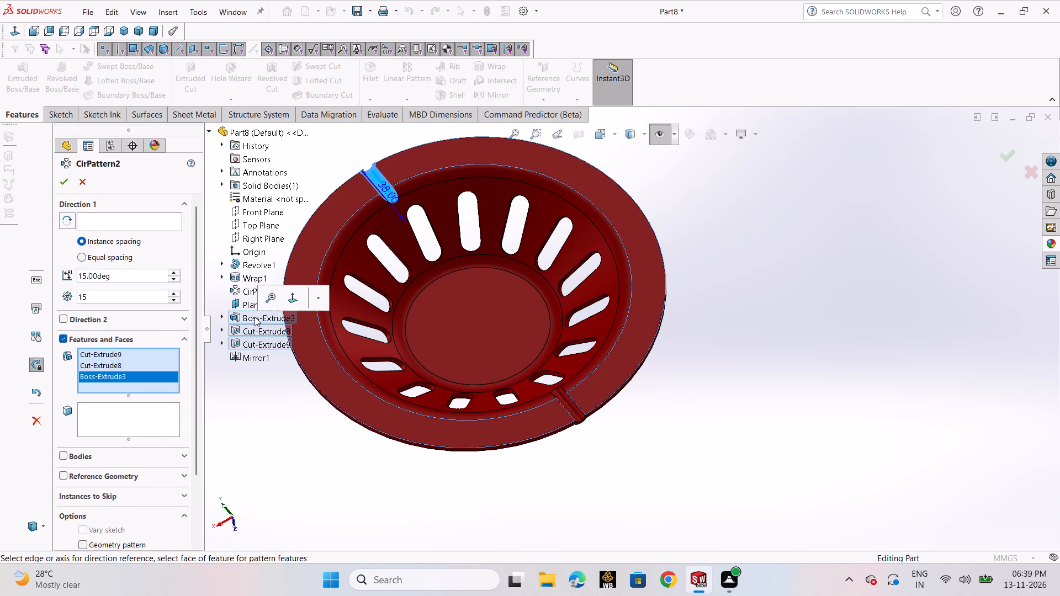
click(119, 223)
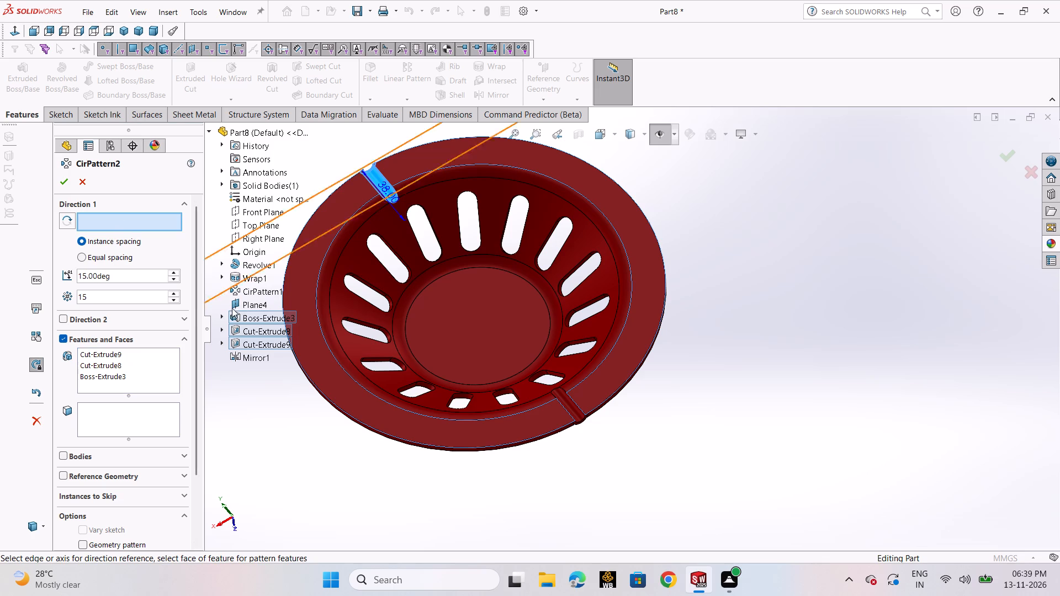
click(287, 268)
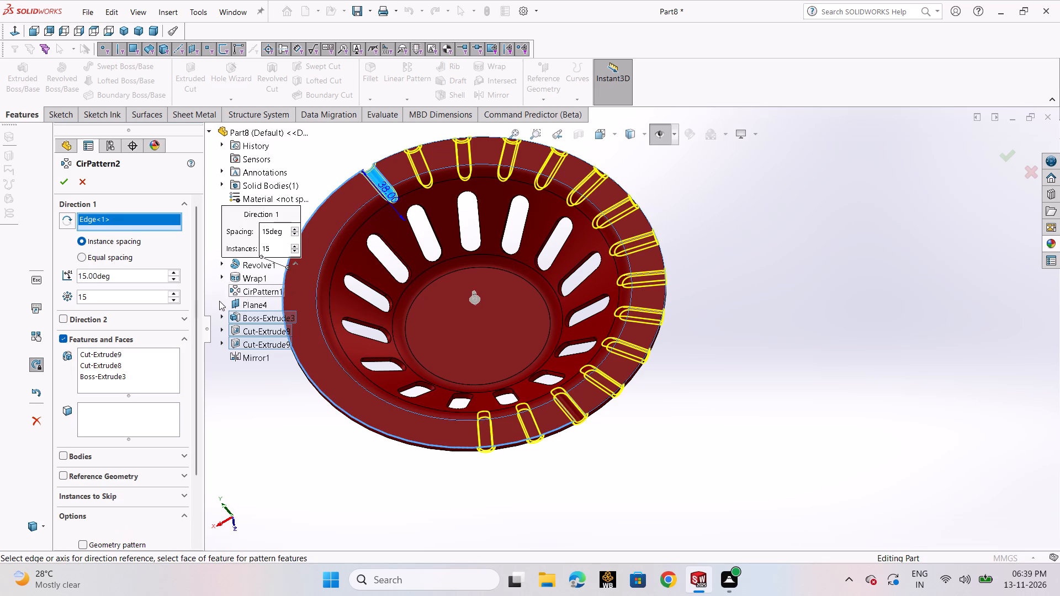
double_click(119, 298)
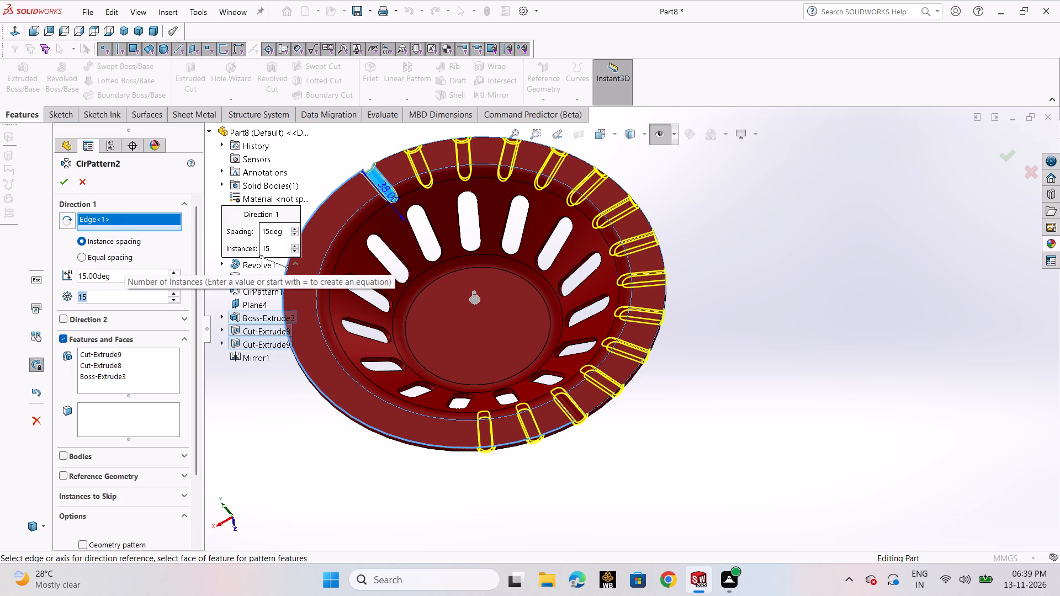
key(4)
key(Return)
double_click(118, 273)
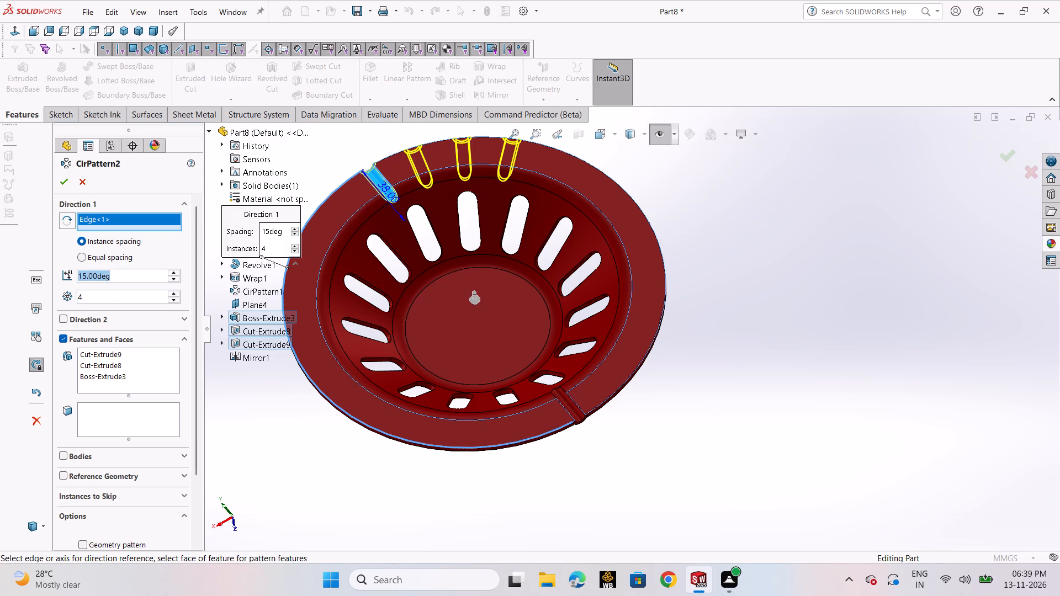
text(36)
key(0)
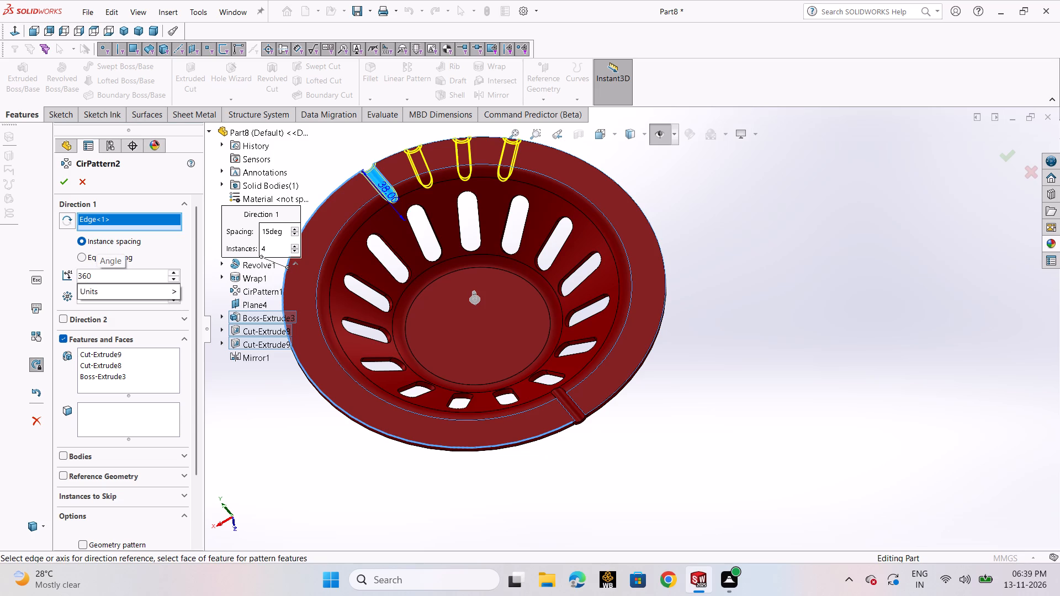
key(slash)
key(4)
key(Return)
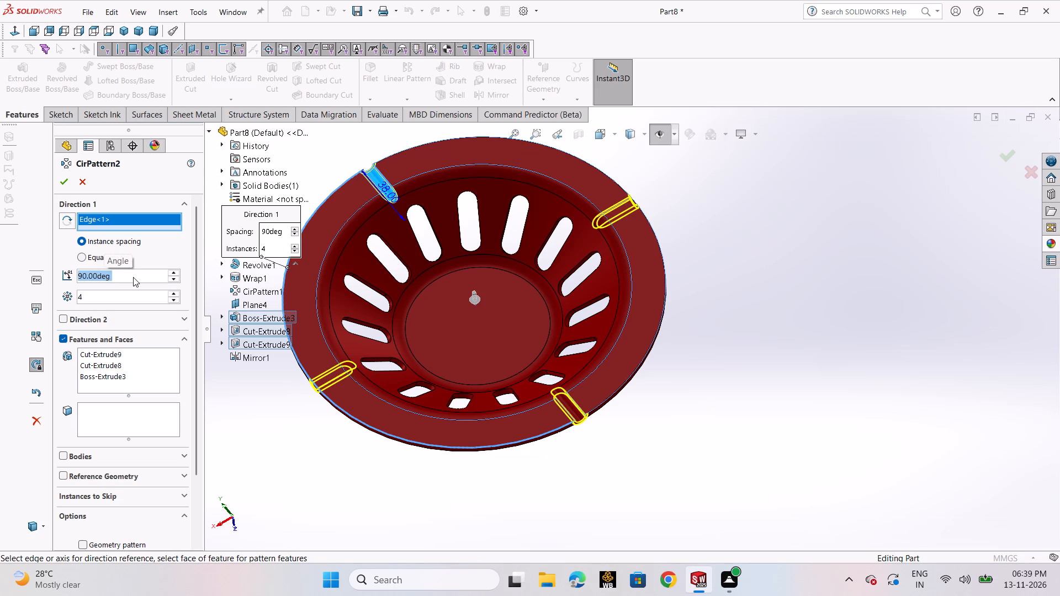
click(66, 187)
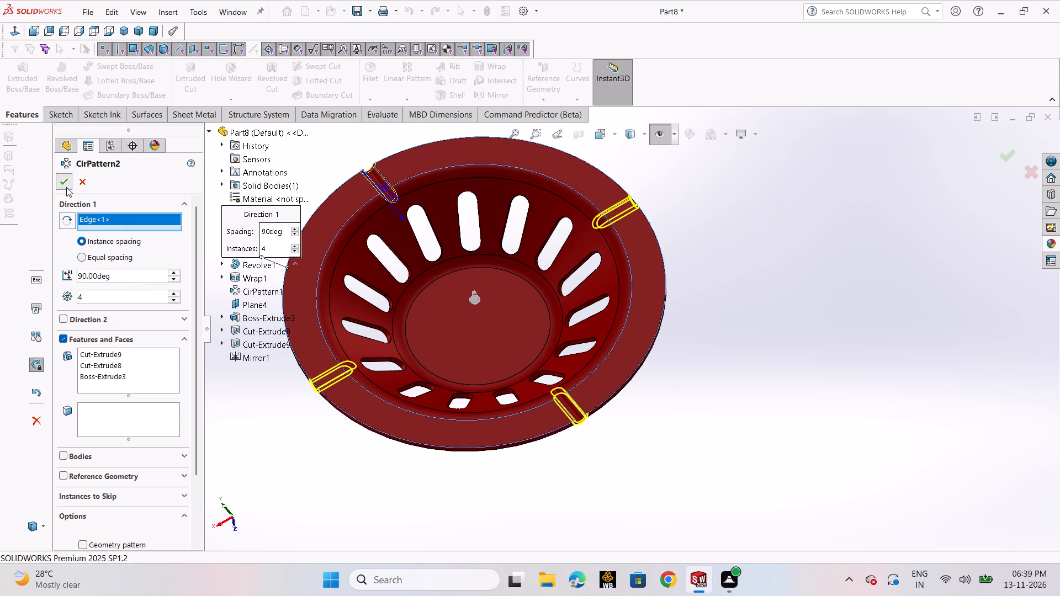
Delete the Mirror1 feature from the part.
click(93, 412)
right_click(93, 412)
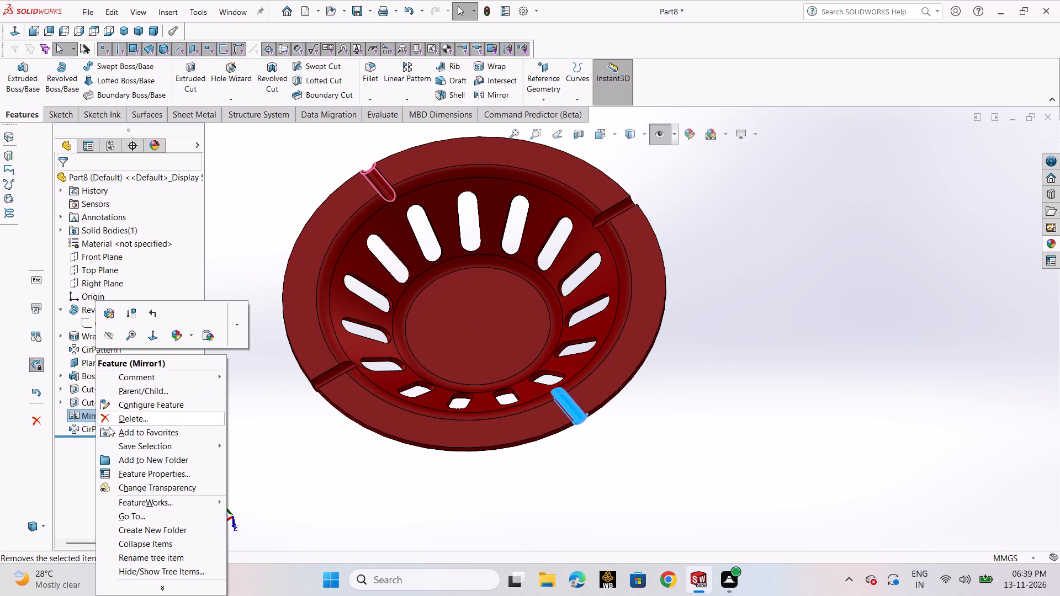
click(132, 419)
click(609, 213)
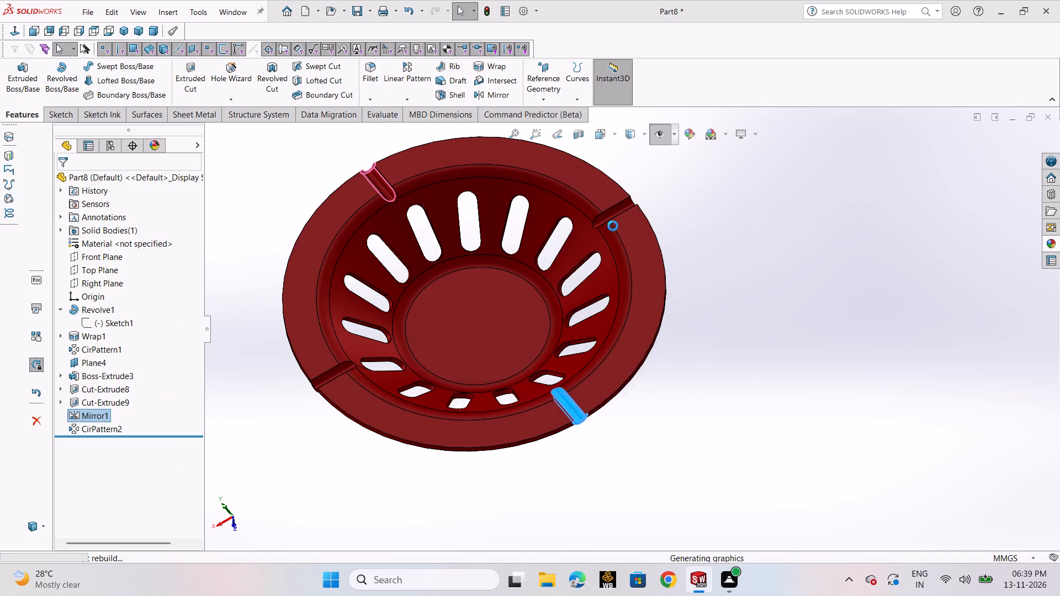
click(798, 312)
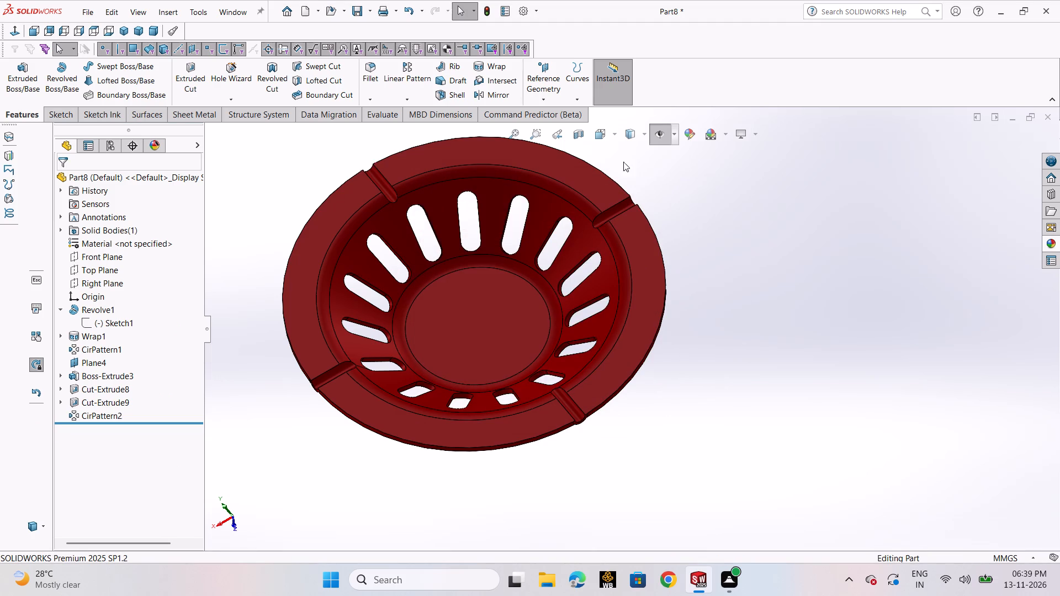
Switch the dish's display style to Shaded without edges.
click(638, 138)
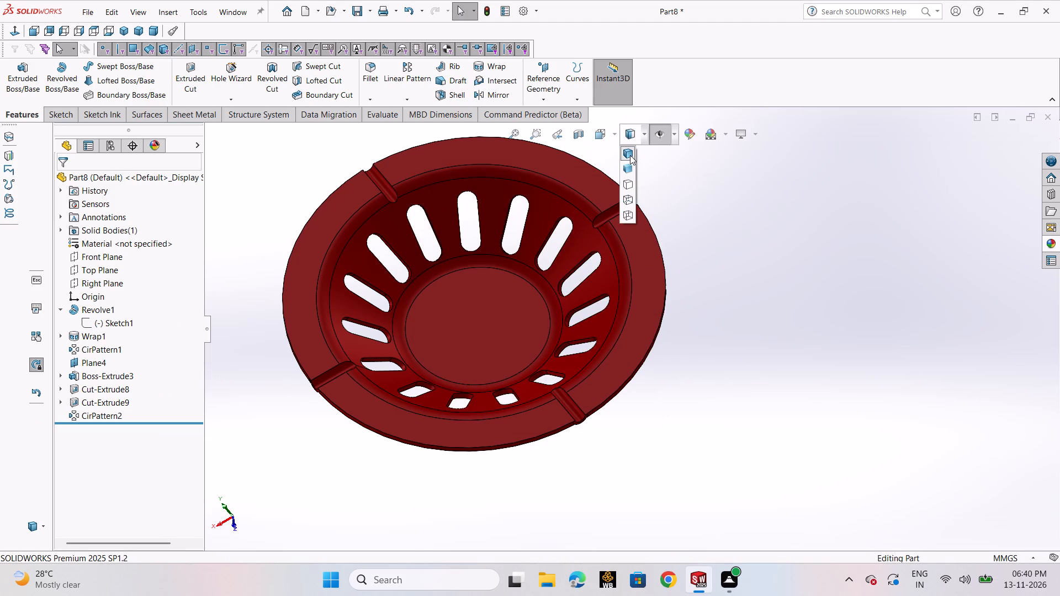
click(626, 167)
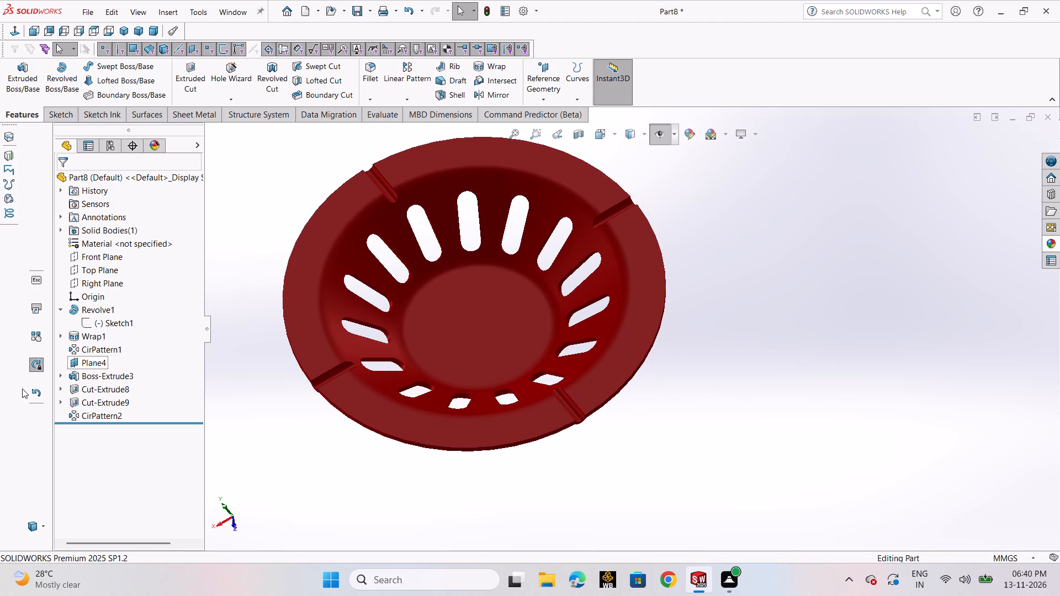
Edit the whole part's appearance and set its colour to pure bright red from the standard swatches.
click(685, 131)
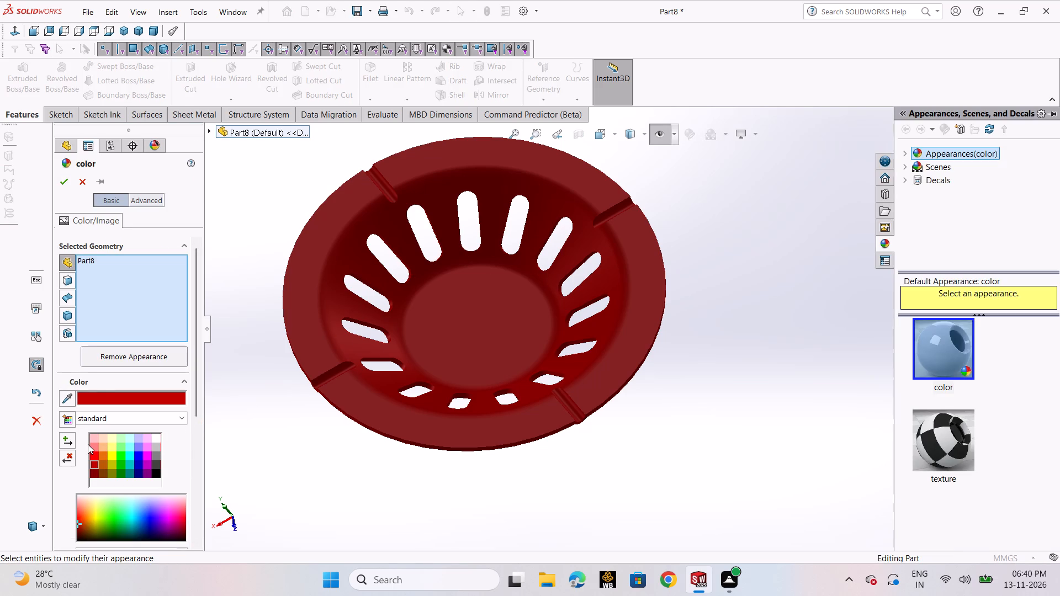
click(88, 444)
click(92, 444)
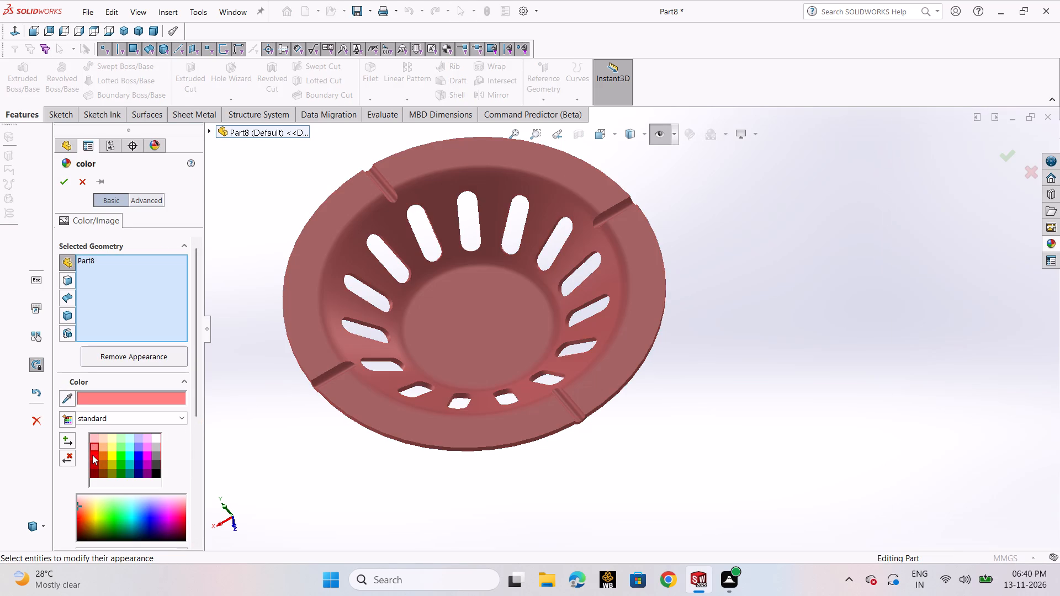
click(94, 473)
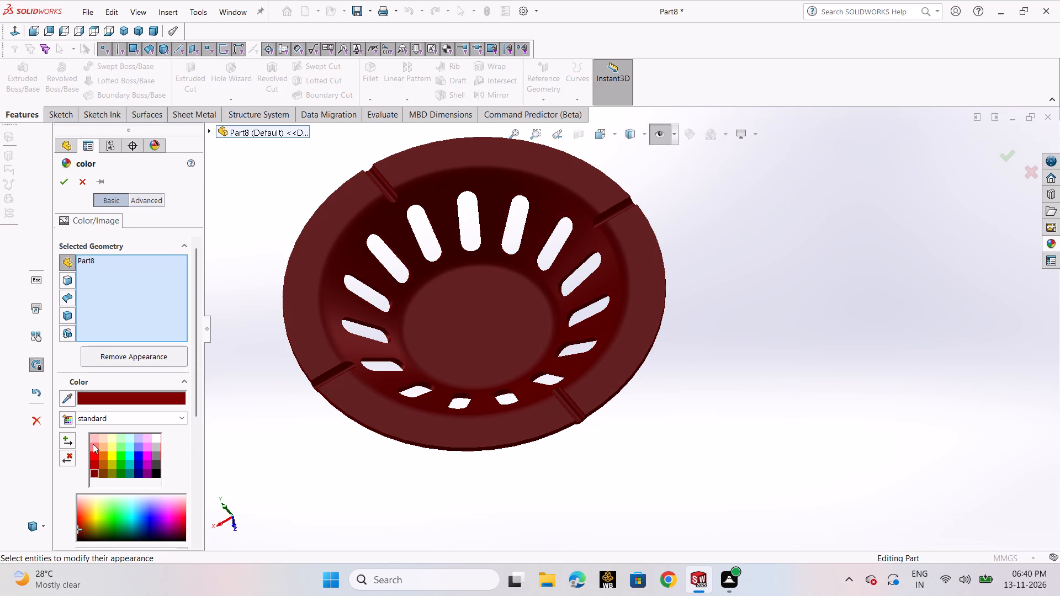
click(92, 451)
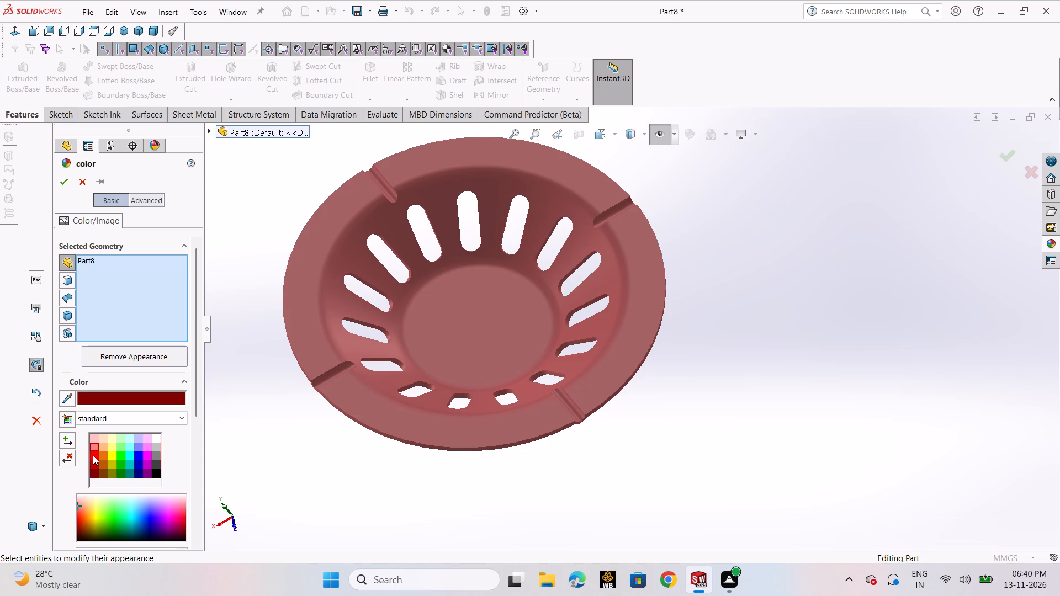
click(93, 455)
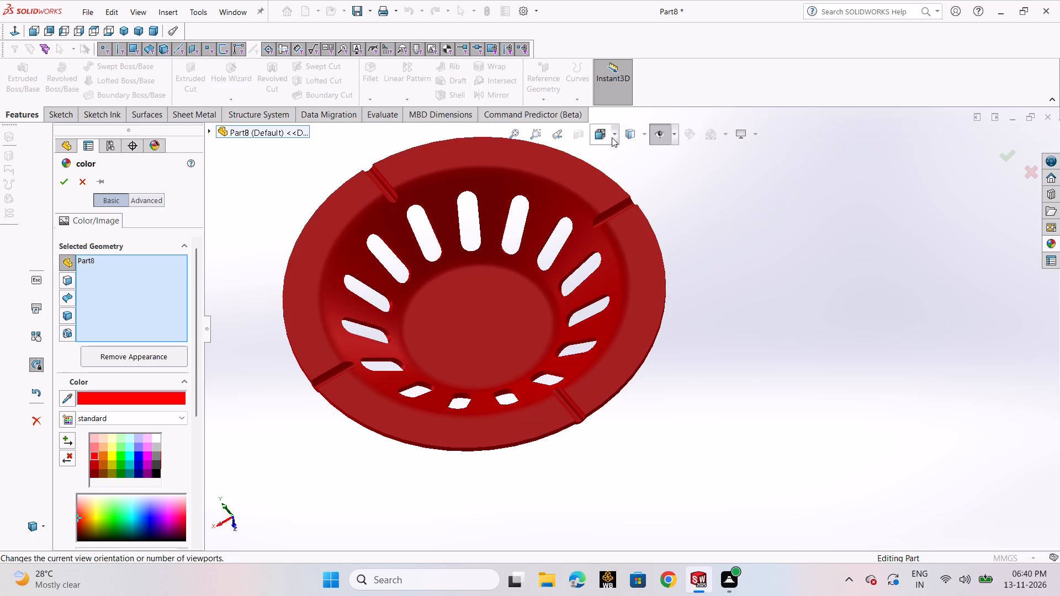
Set the display style to Shaded With Edges and accept the part's new appearance.
click(635, 135)
click(627, 153)
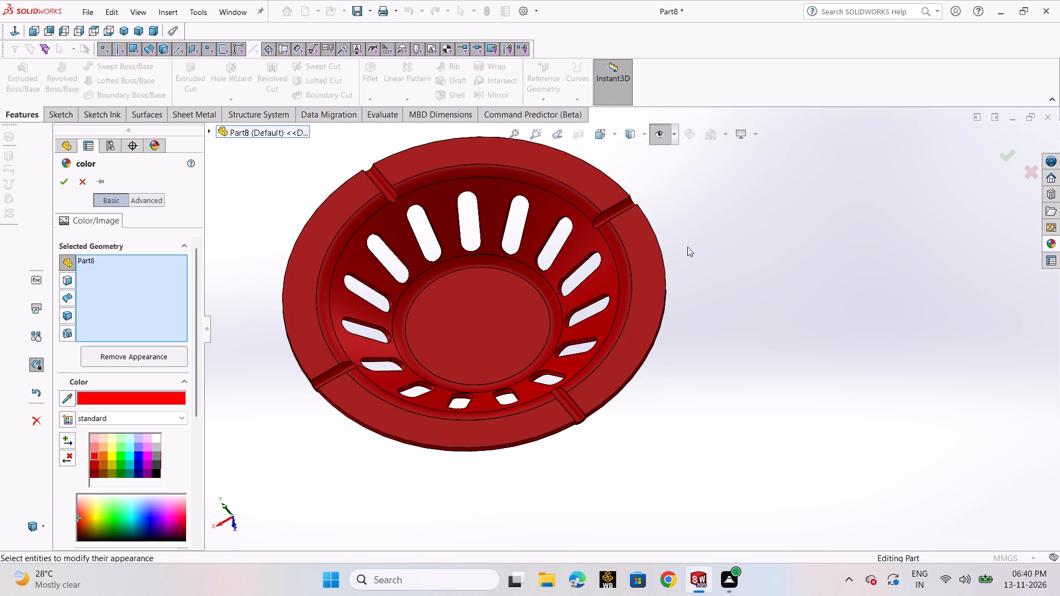
click(719, 272)
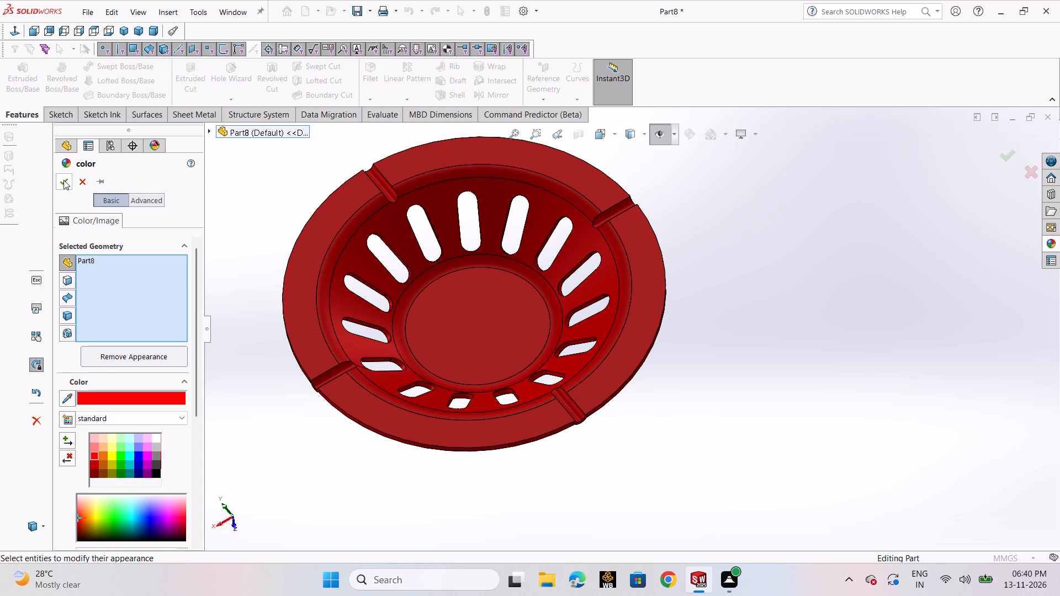
click(62, 182)
Examine the finished dish in the standard left, right and top views and from a tilted angle.
key(ctrl+3)
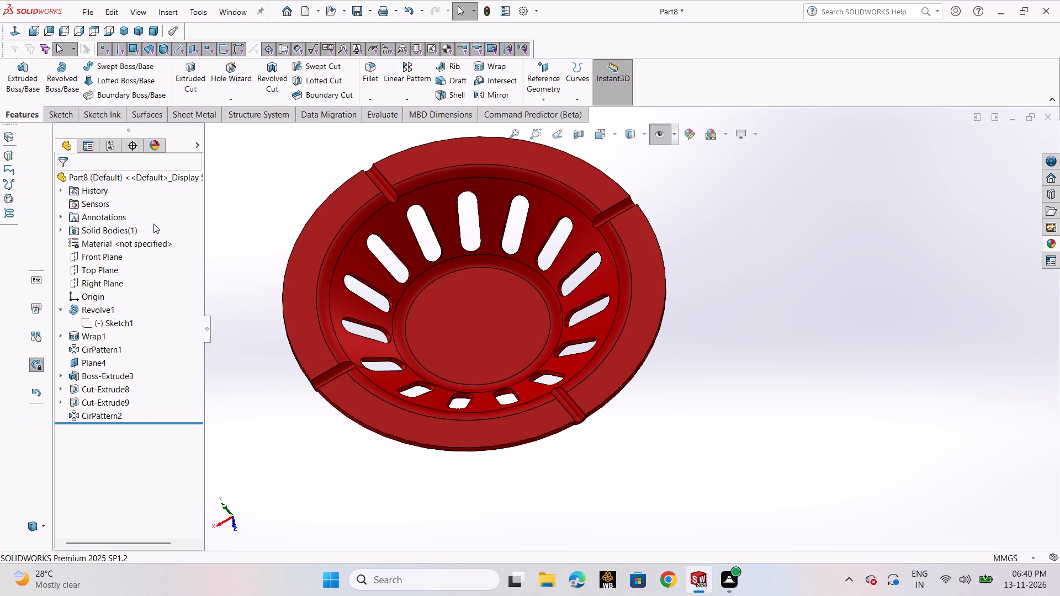
key(ctrl+4)
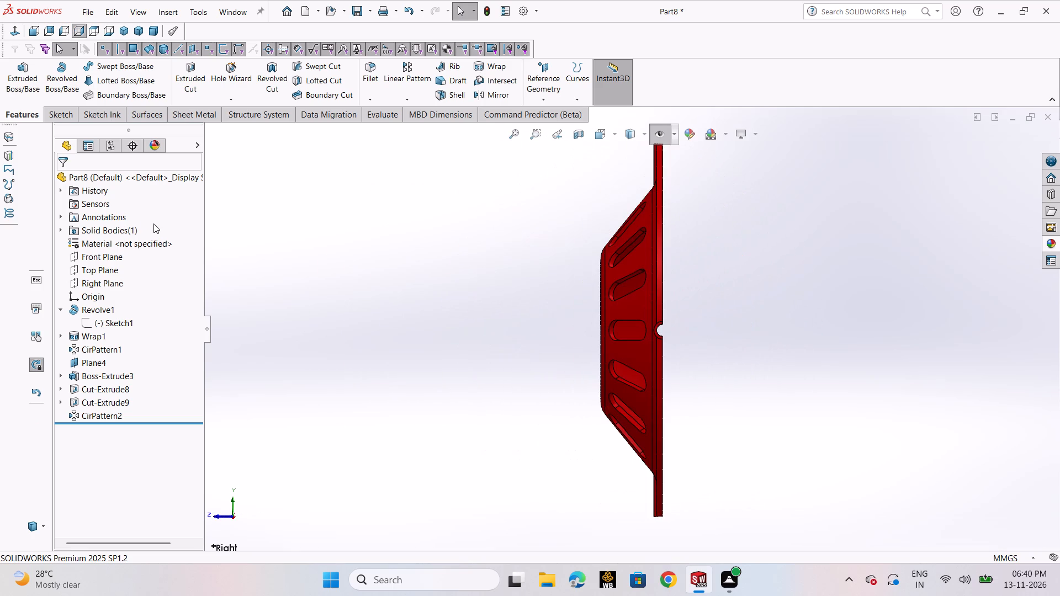
key(ctrl+5)
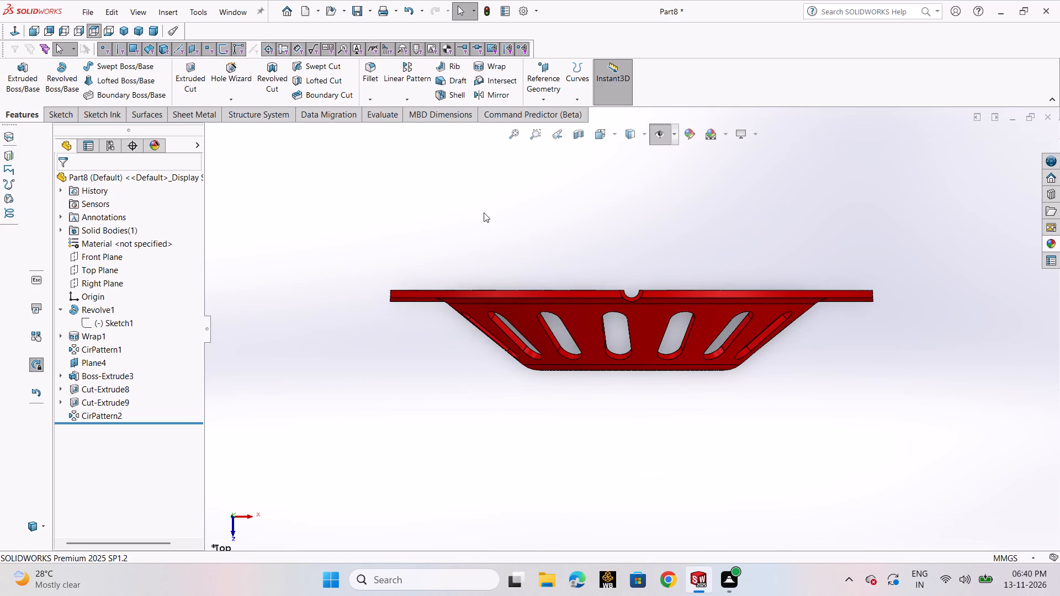
middle_drag(474, 348, 490, 427)
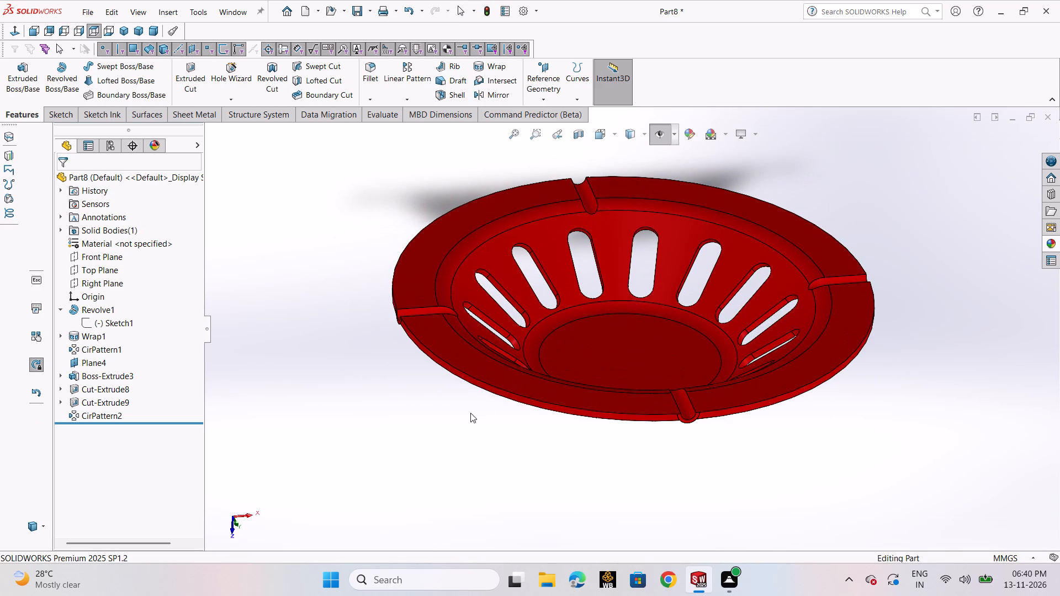
click(380, 355)
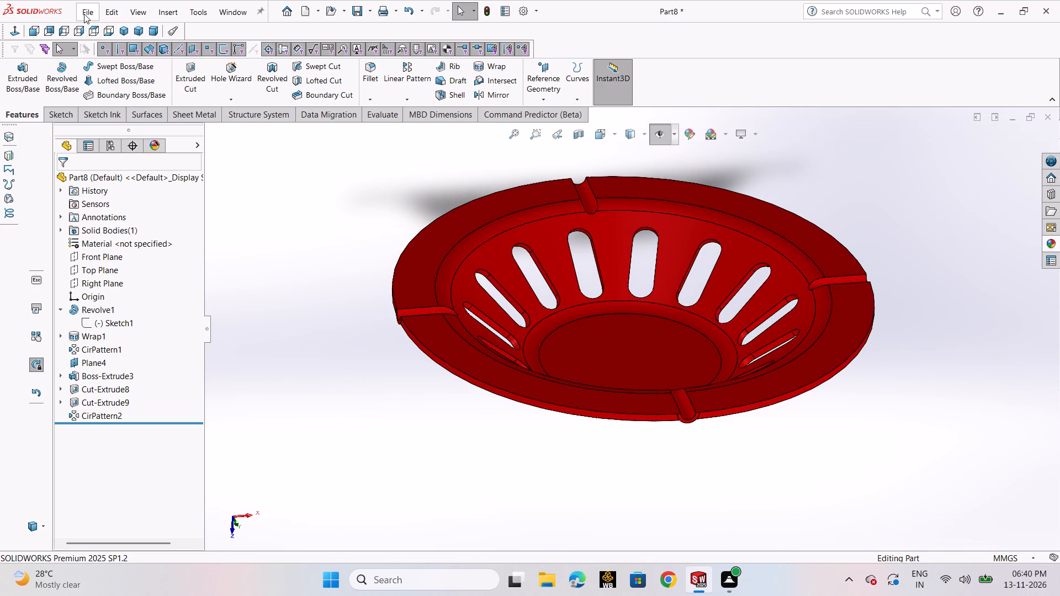
Start Save As for the part in the inetenship folder and clear the default file name.
click(84, 14)
click(149, 157)
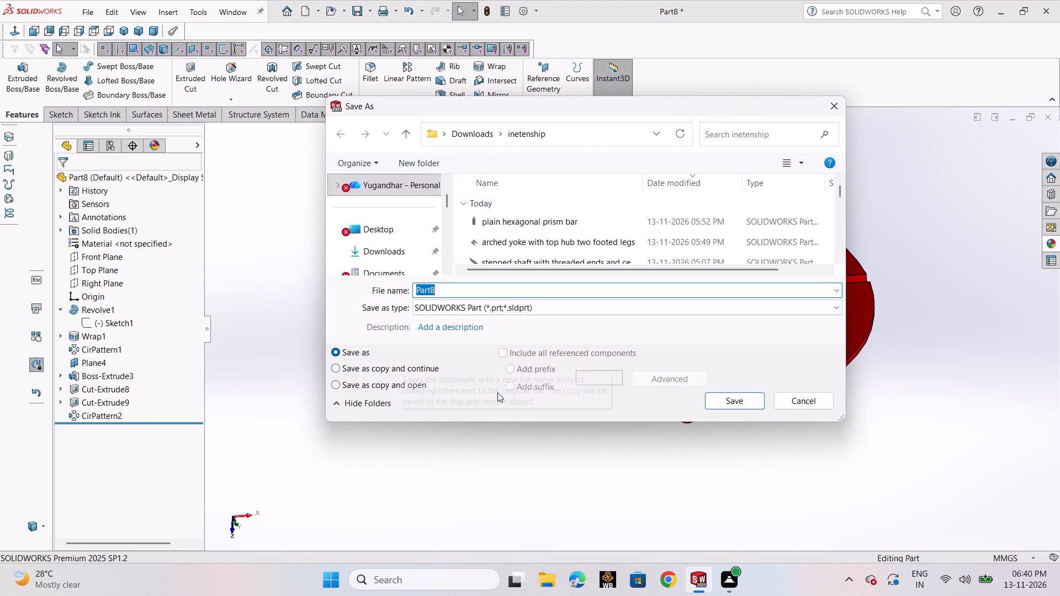
key(BackSpace)
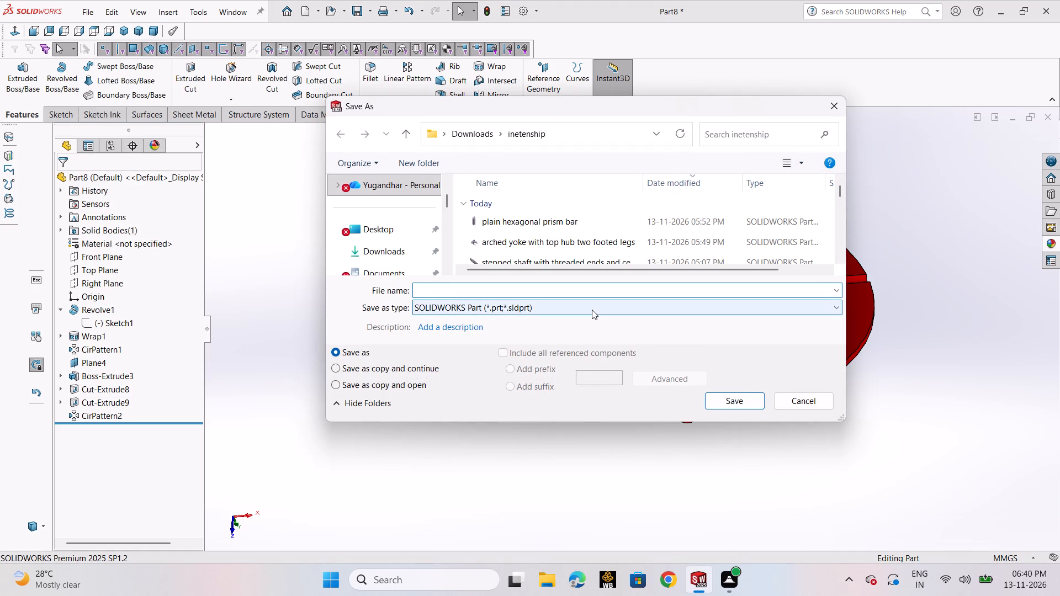
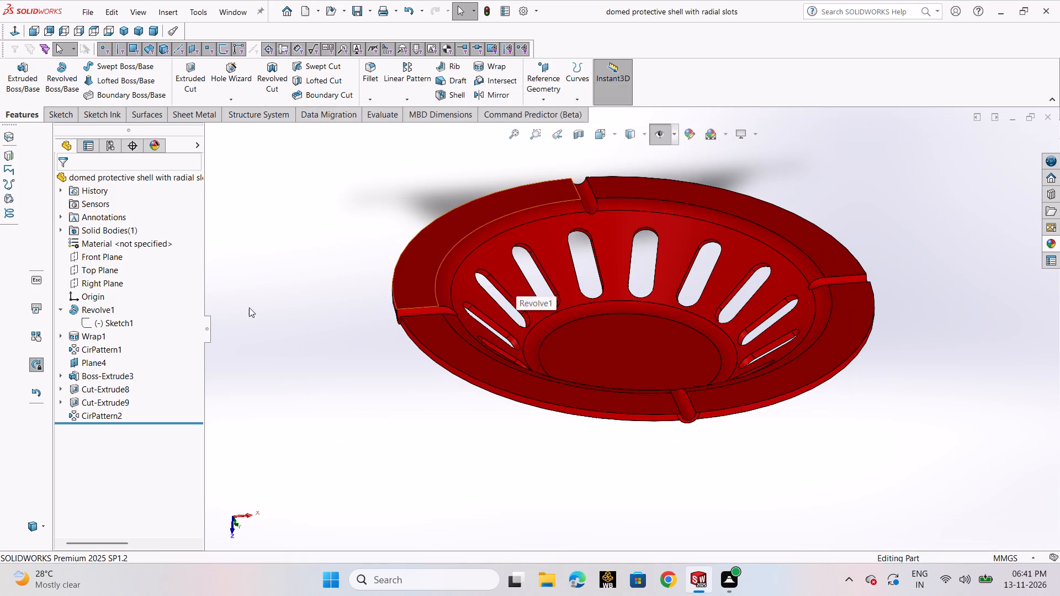
Save the part as an Adobe Portable Document Format (*.pdf) file named "domed protective shell with radial slots" in the inetenship folder.
click(86, 12)
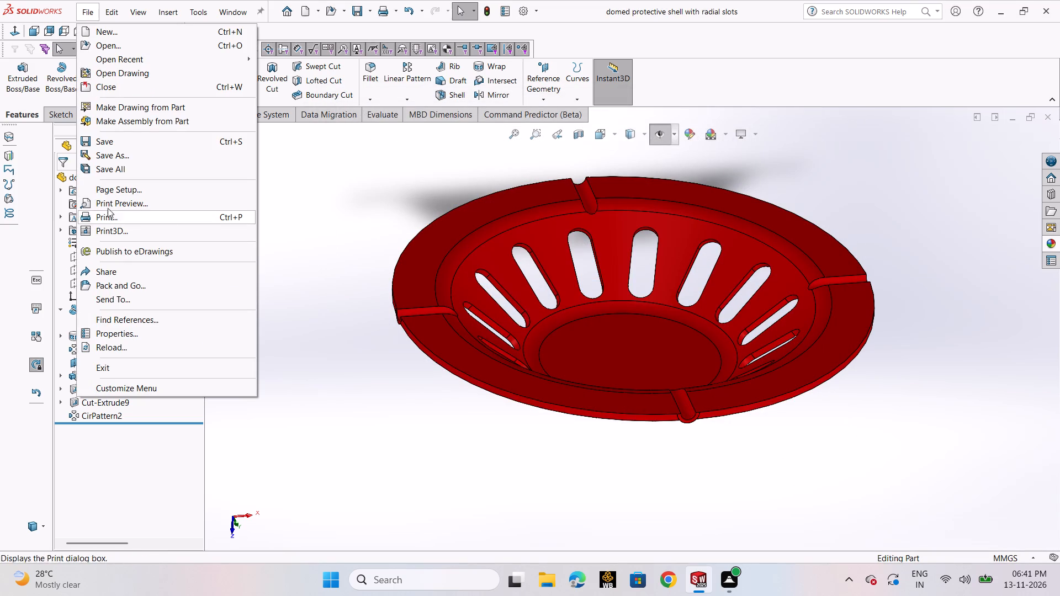
click(146, 159)
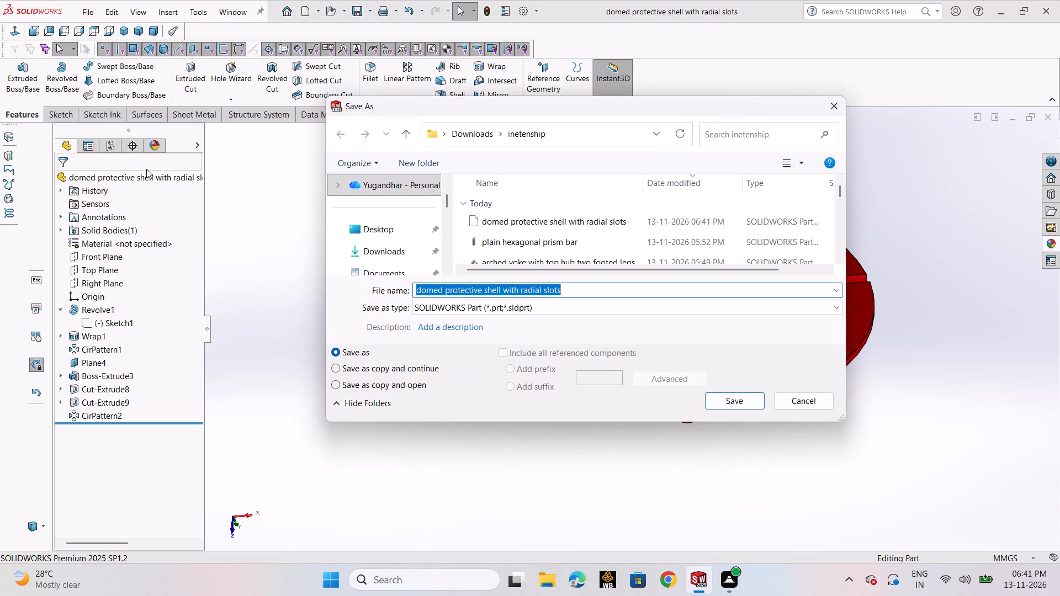
click(430, 305)
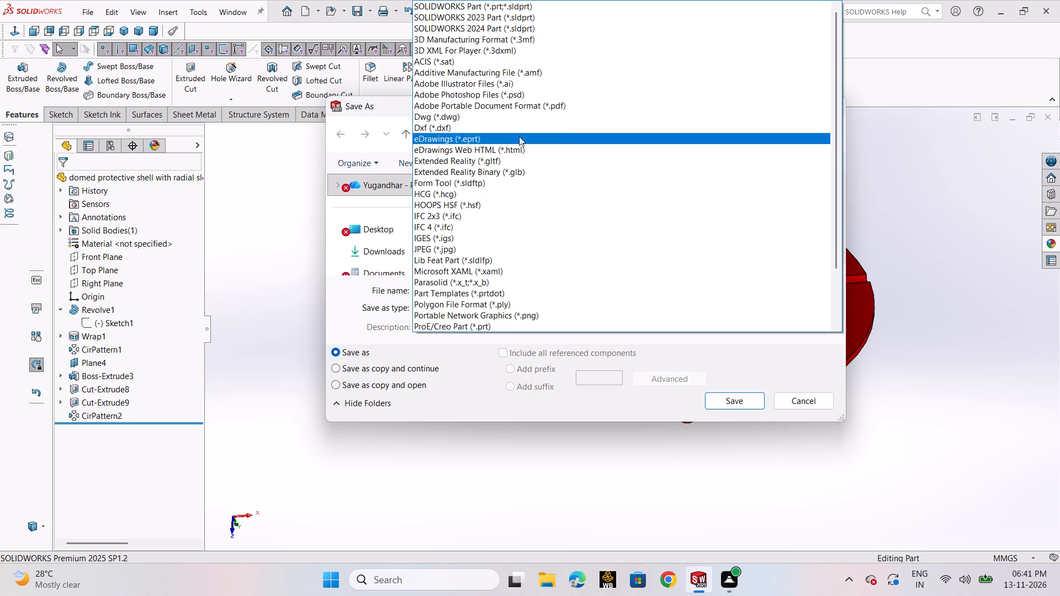
click(533, 104)
click(729, 422)
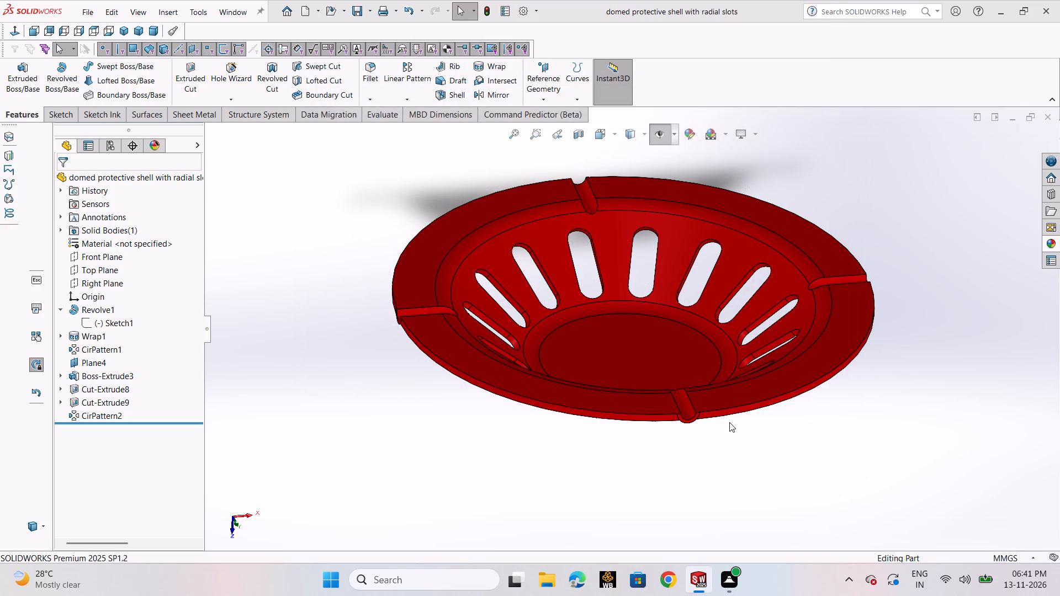